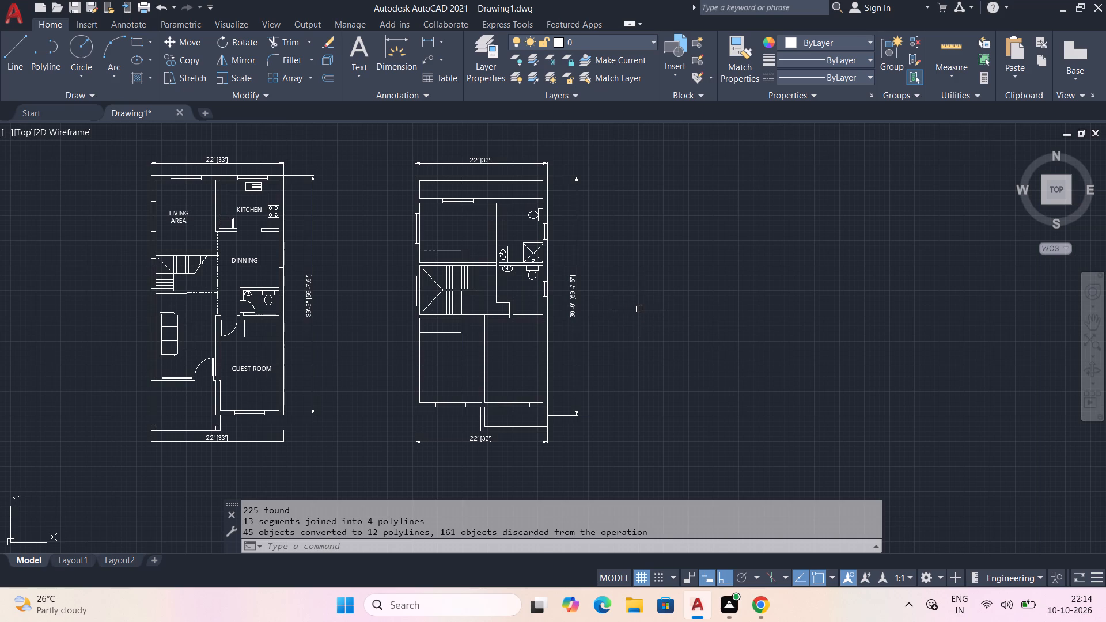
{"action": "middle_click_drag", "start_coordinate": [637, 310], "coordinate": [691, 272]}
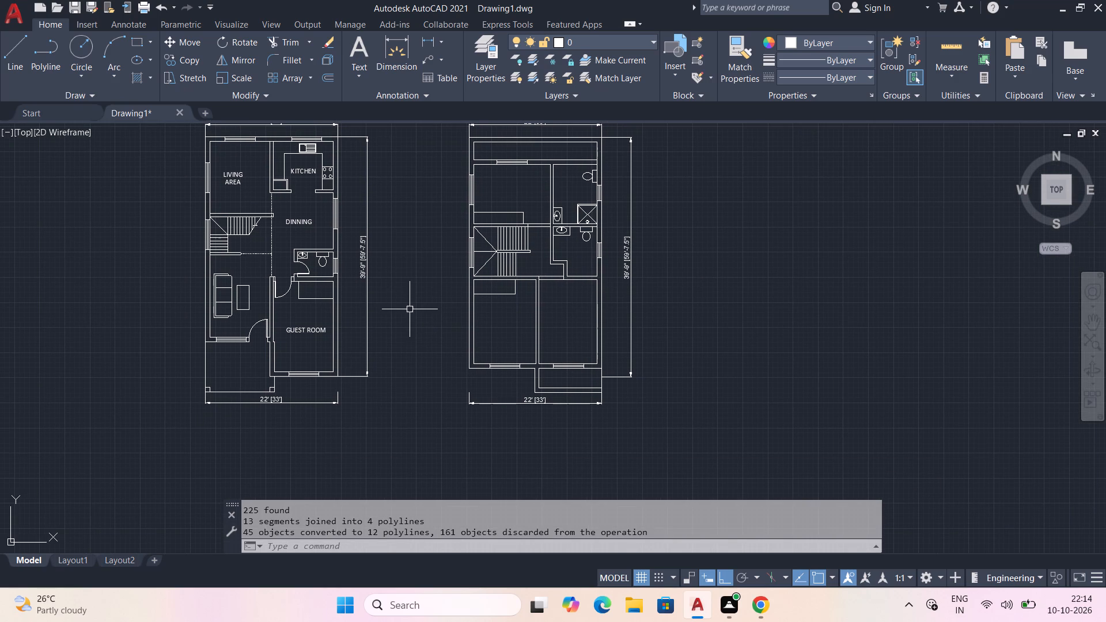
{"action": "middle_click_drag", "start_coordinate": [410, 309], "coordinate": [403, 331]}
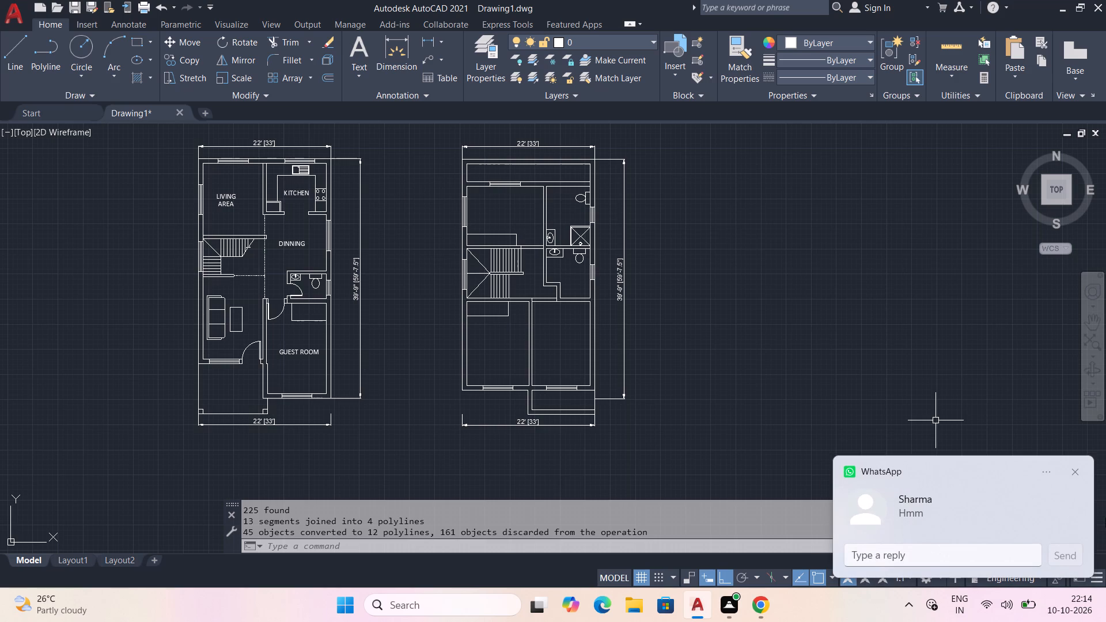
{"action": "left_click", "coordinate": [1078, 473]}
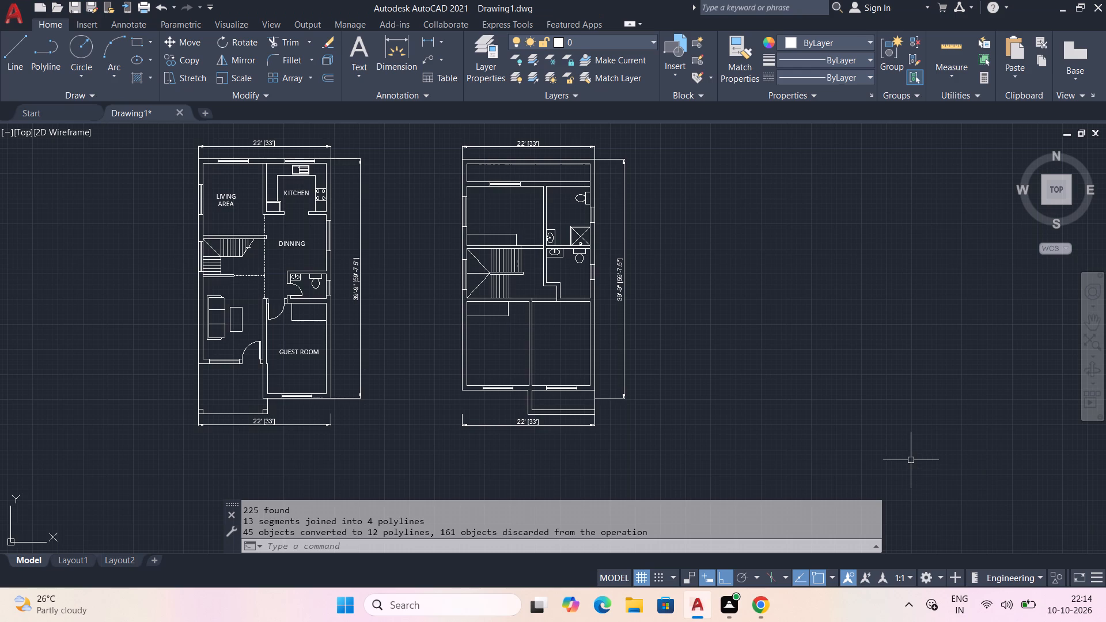
Quick-measure the width of the entrance door beside the guest room in the labelled floor plan.
{"action": "scroll", "coordinate": [287, 259], "scroll_direction": "up", "scroll_amount": 1}
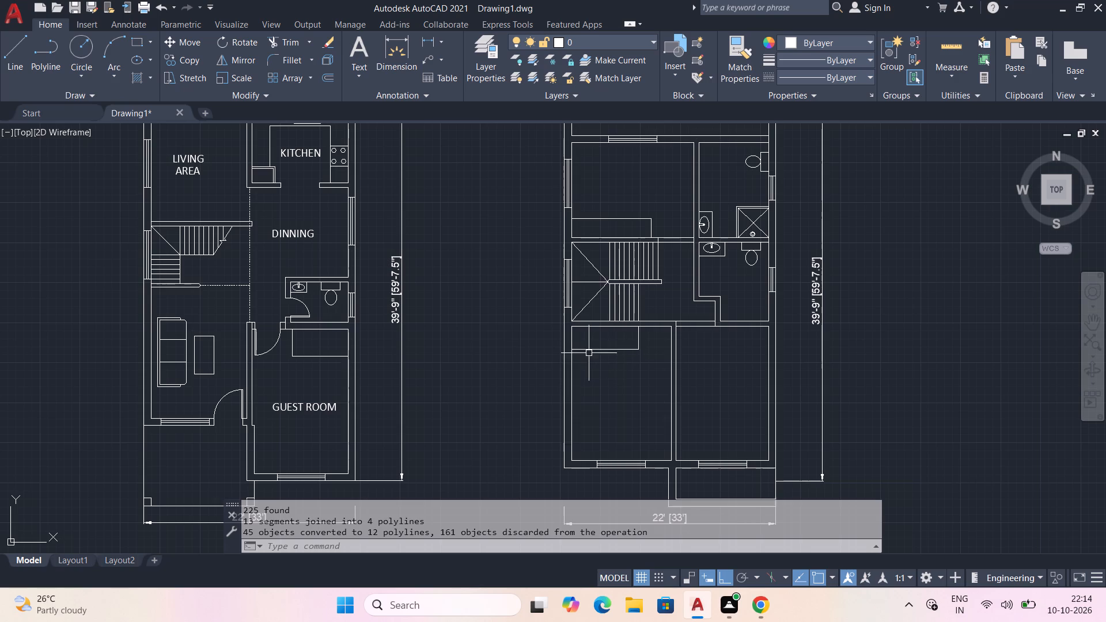
{"action": "left_click", "coordinate": [238, 393]}
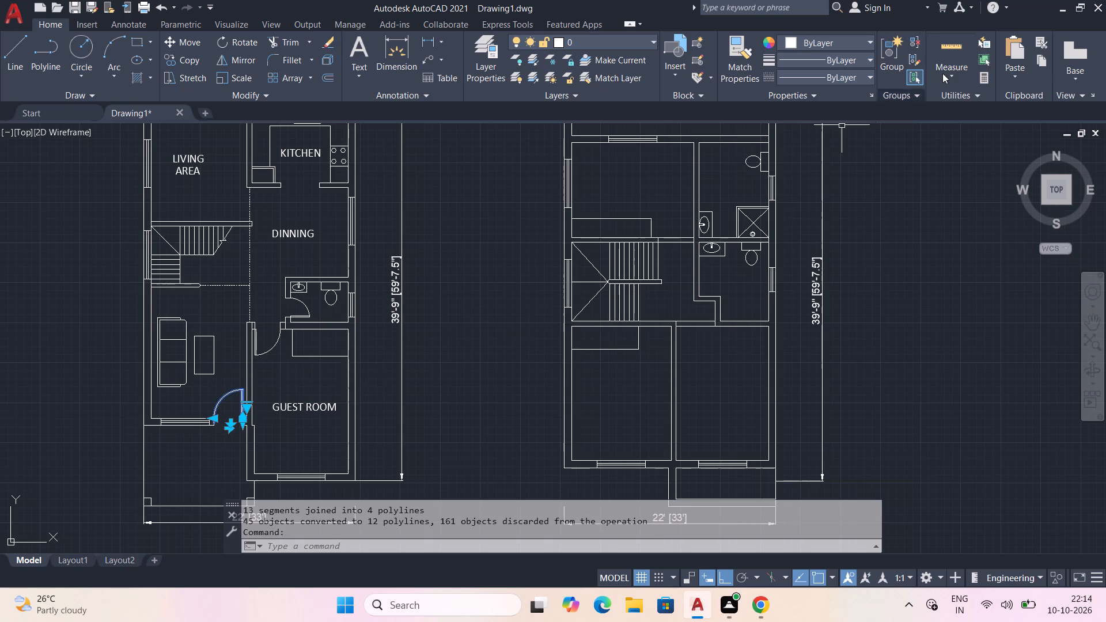
{"action": "left_click", "coordinate": [964, 43]}
{"action": "scroll", "coordinate": [229, 424], "scroll_direction": "up", "scroll_amount": 1}
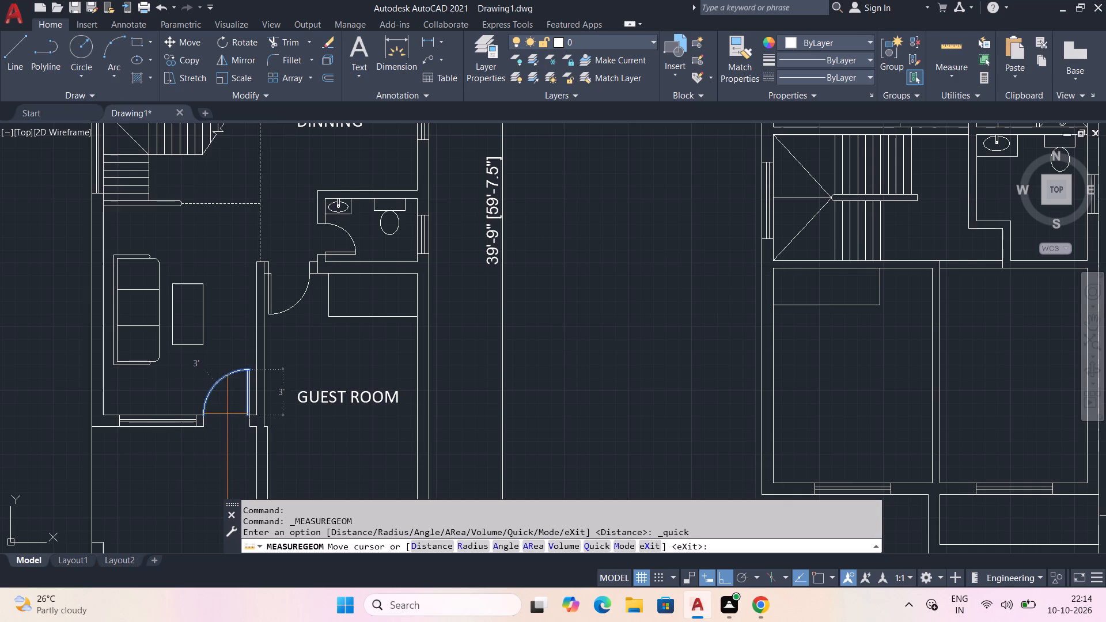
{"action": "key", "text": "Escape"}
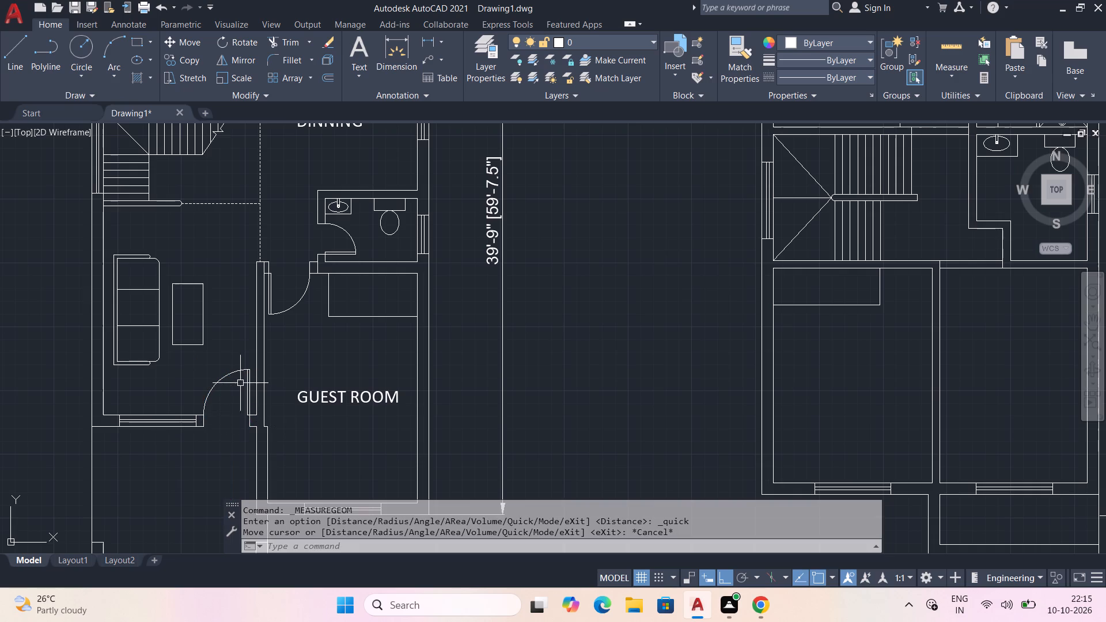
Copy the entrance door beside the guest room to the bedroom wall above the staircase in the unlabelled floor plan, near the bathroom wall.
{"action": "left_click", "coordinate": [244, 370]}
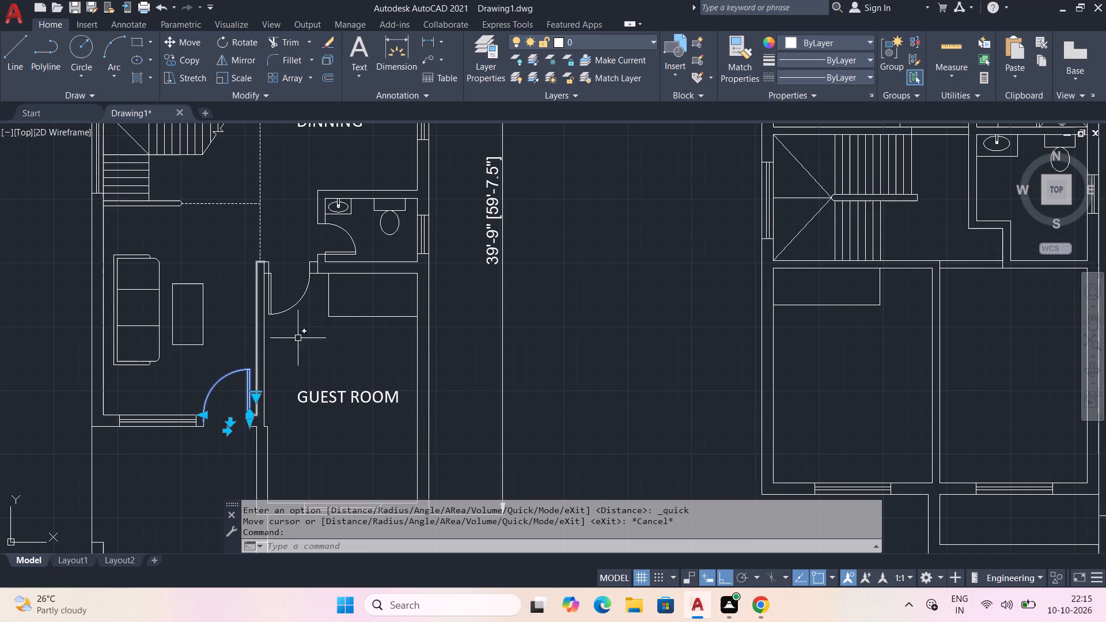
{"action": "left_click", "coordinate": [179, 58]}
{"action": "scroll", "coordinate": [204, 404], "scroll_direction": "up", "scroll_amount": 2}
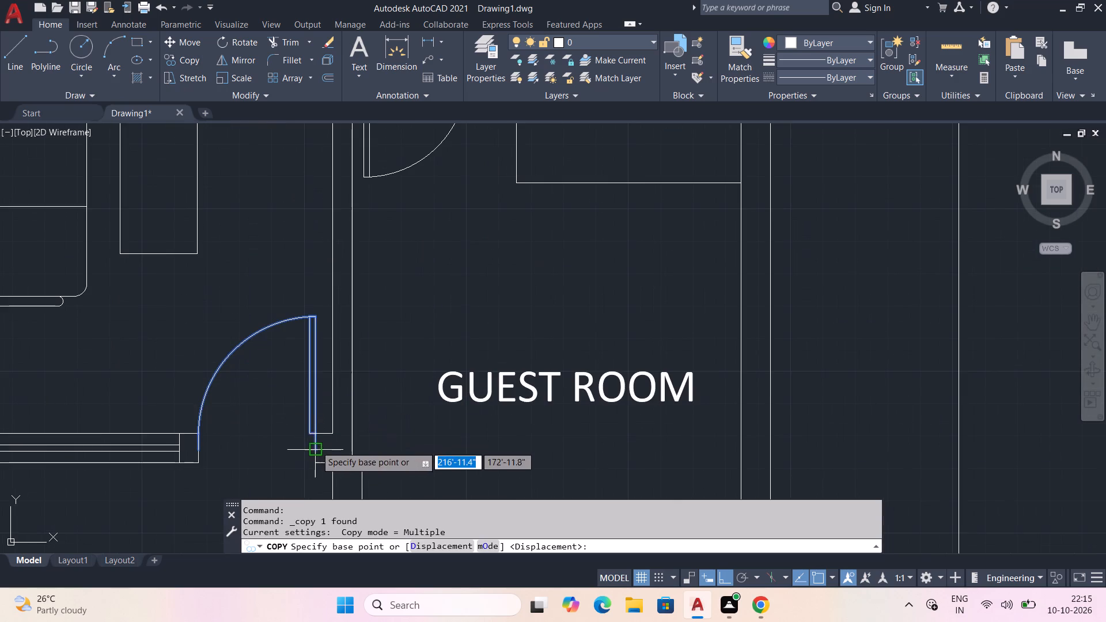
{"action": "left_click", "coordinate": [316, 436]}
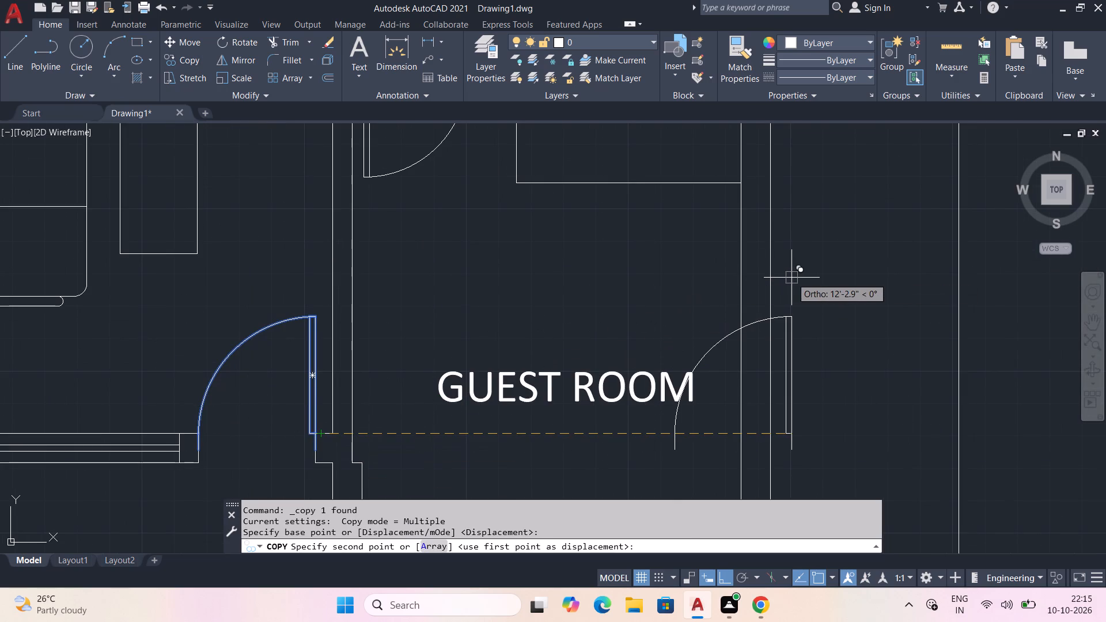
{"action": "key", "text": "F8"}
{"action": "middle_click_drag", "start_coordinate": [819, 312], "coordinate": [631, 579]}
{"action": "scroll", "coordinate": [642, 575], "scroll_direction": "down", "scroll_amount": 1}
{"action": "scroll", "coordinate": [897, 266], "scroll_direction": "down", "scroll_amount": 2}
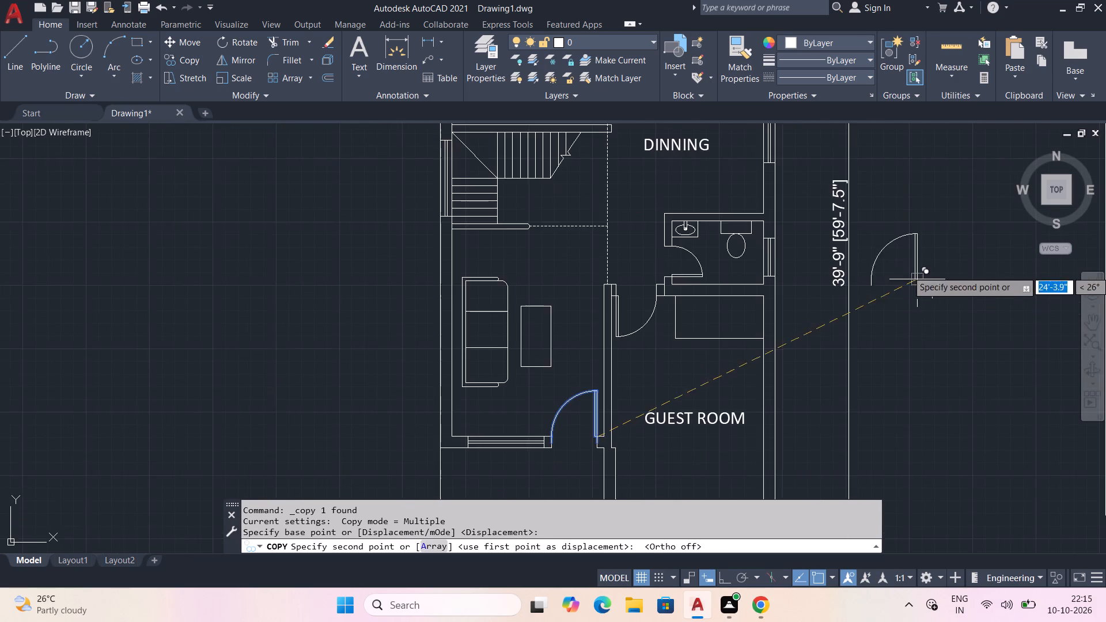
{"action": "middle_click_drag", "start_coordinate": [934, 269], "coordinate": [500, 534]}
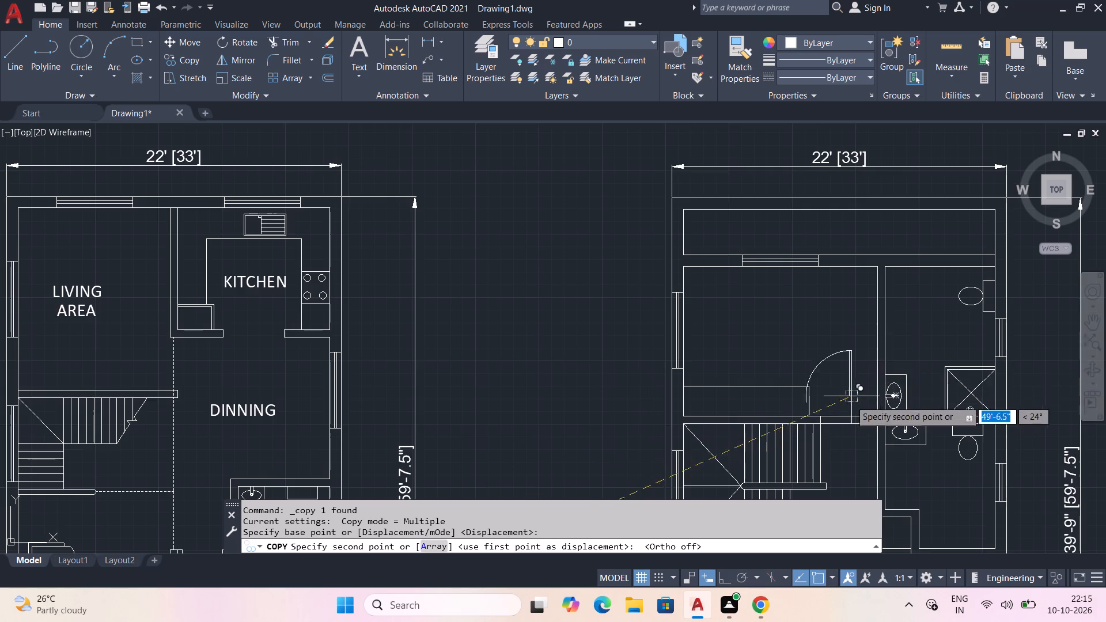
{"action": "scroll", "coordinate": [847, 416], "scroll_direction": "up", "scroll_amount": 2}
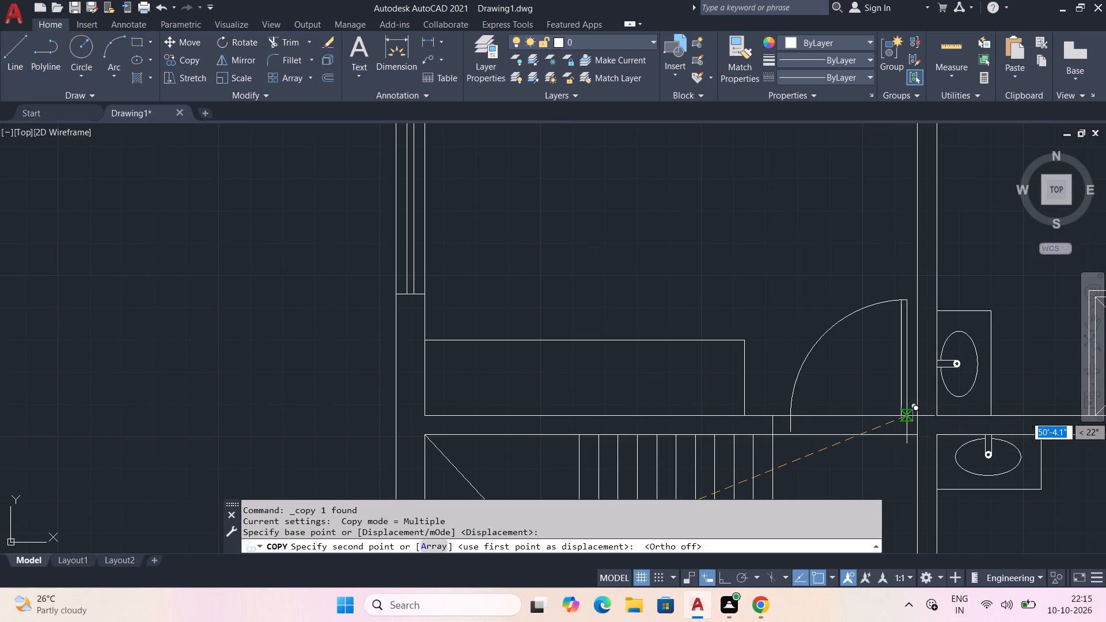
{"action": "left_click", "coordinate": [905, 416]}
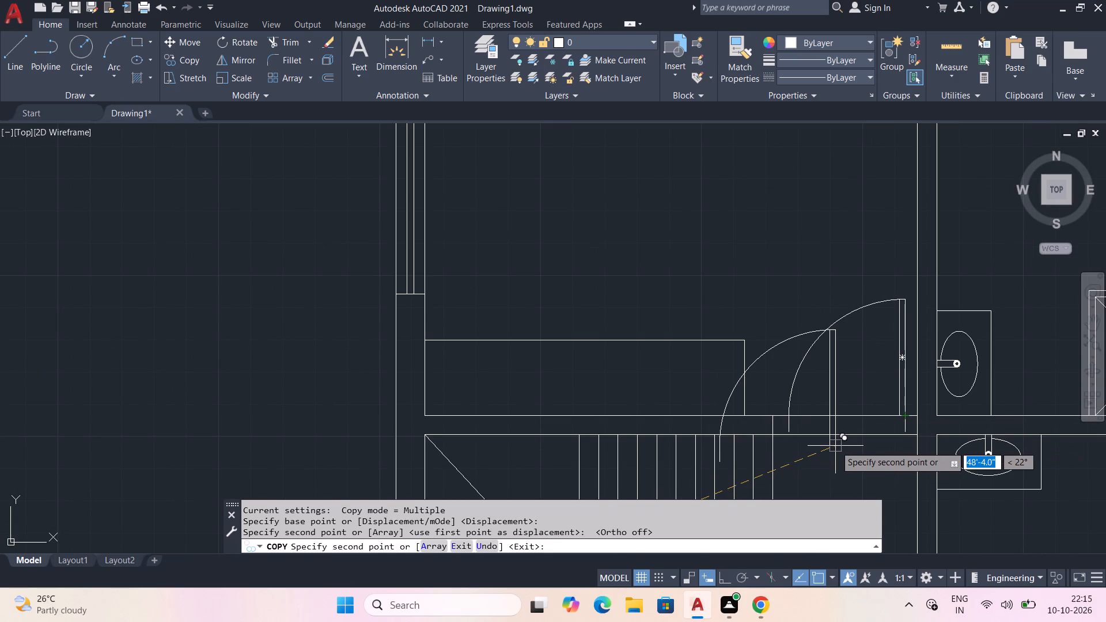
{"action": "key", "text": "Escape"}
Draw two short jamb lines across the wall thickness, one at each side of the copied bedroom door.
{"action": "scroll", "coordinate": [797, 439], "scroll_direction": "up", "scroll_amount": 2}
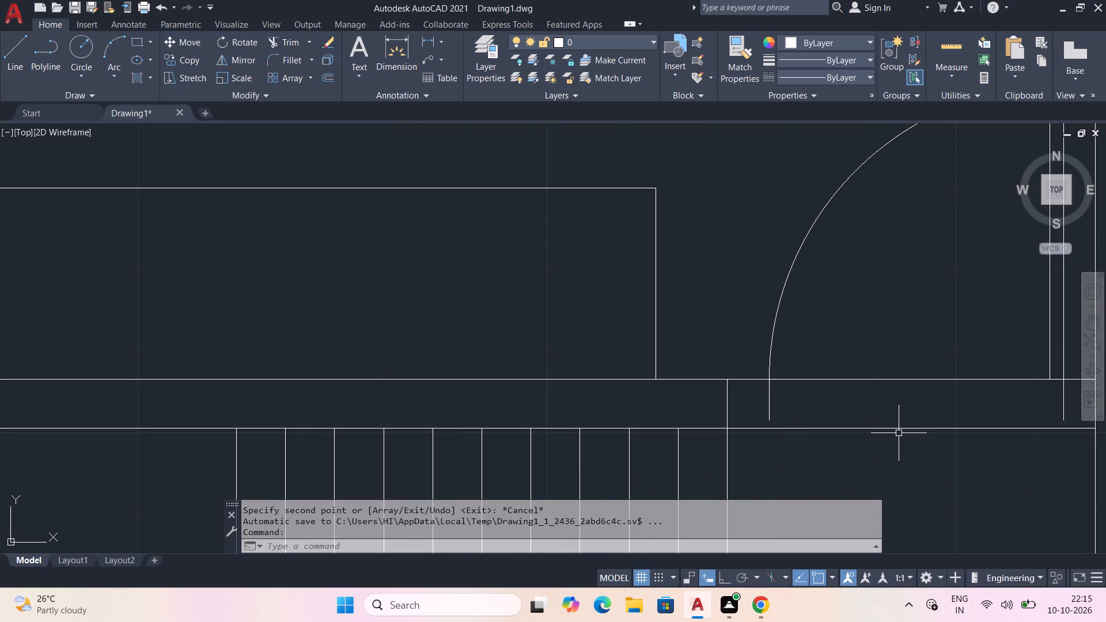
{"action": "middle_click_drag", "start_coordinate": [898, 433], "coordinate": [801, 453]}
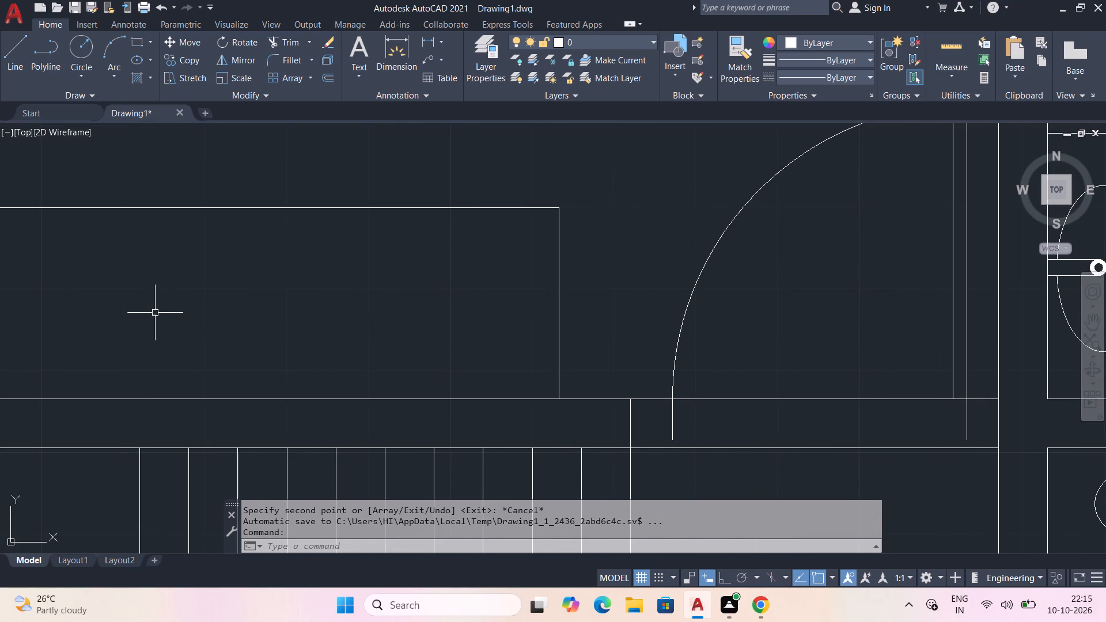
{"action": "left_click", "coordinate": [14, 49]}
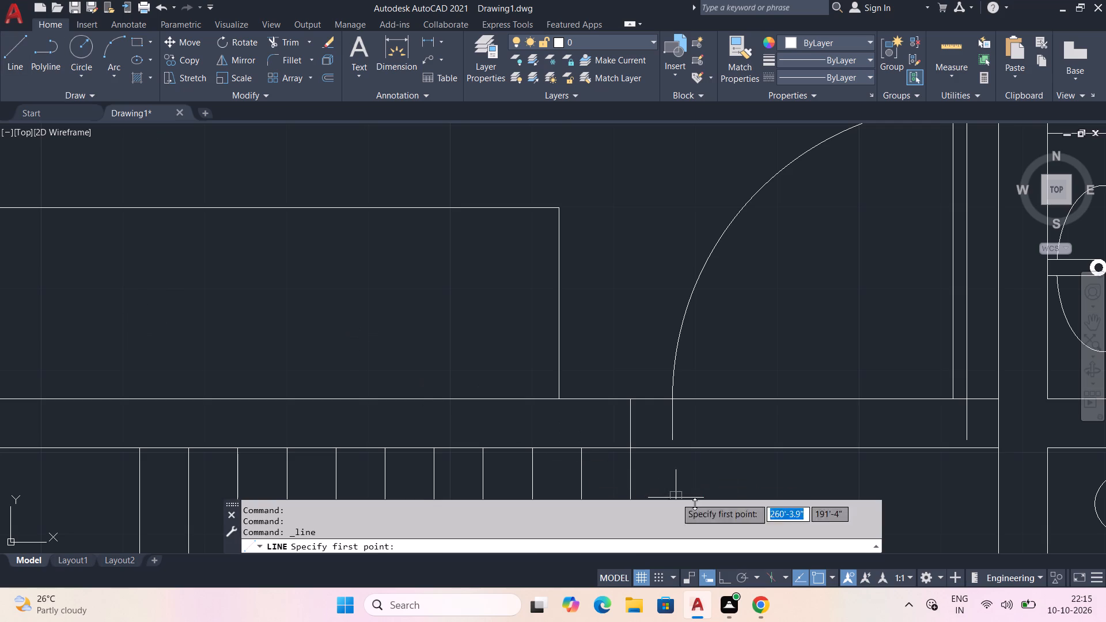
{"action": "scroll", "coordinate": [698, 497], "scroll_direction": "up", "scroll_amount": 1}
{"action": "left_click", "coordinate": [657, 408]}
{"action": "left_click", "coordinate": [657, 426]}
{"action": "key", "text": "space"}
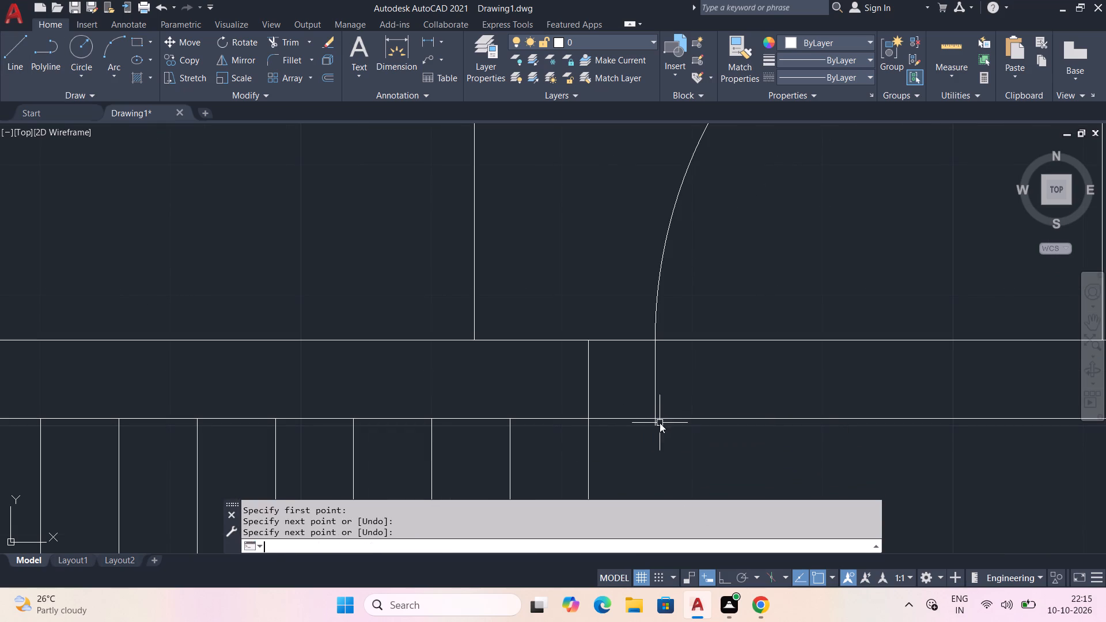
{"action": "middle_click_drag", "start_coordinate": [899, 400], "coordinate": [862, 400]}
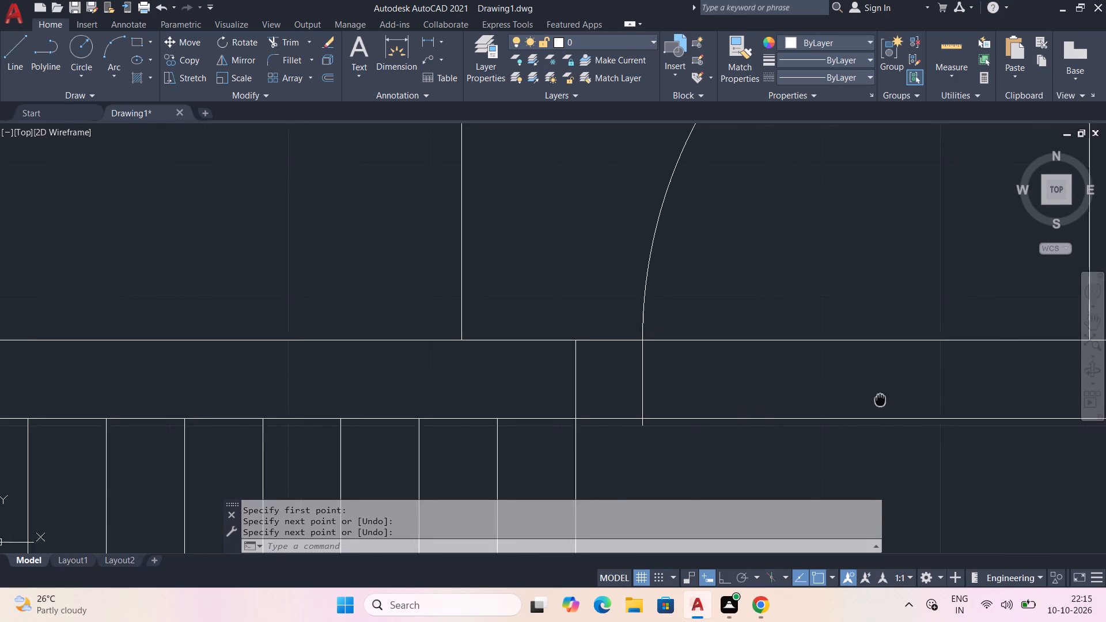
{"action": "middle_click_drag", "start_coordinate": [862, 400], "coordinate": [342, 403]}
{"action": "key", "text": "space"}
{"action": "left_click", "coordinate": [566, 407]}
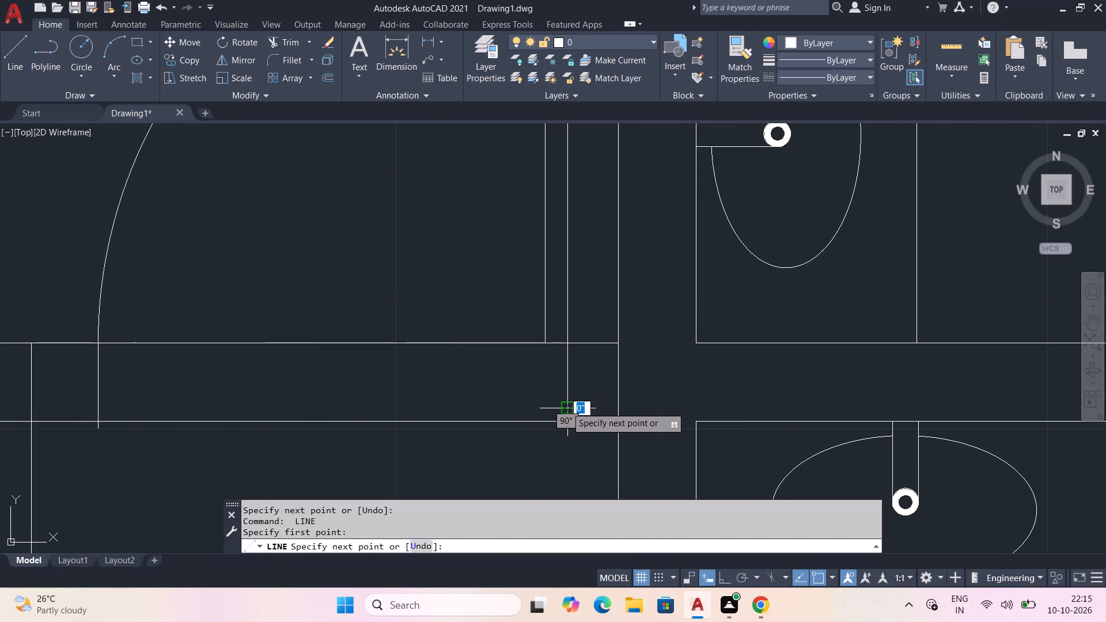
{"action": "left_click", "coordinate": [565, 420]}
{"action": "key", "text": "space"}
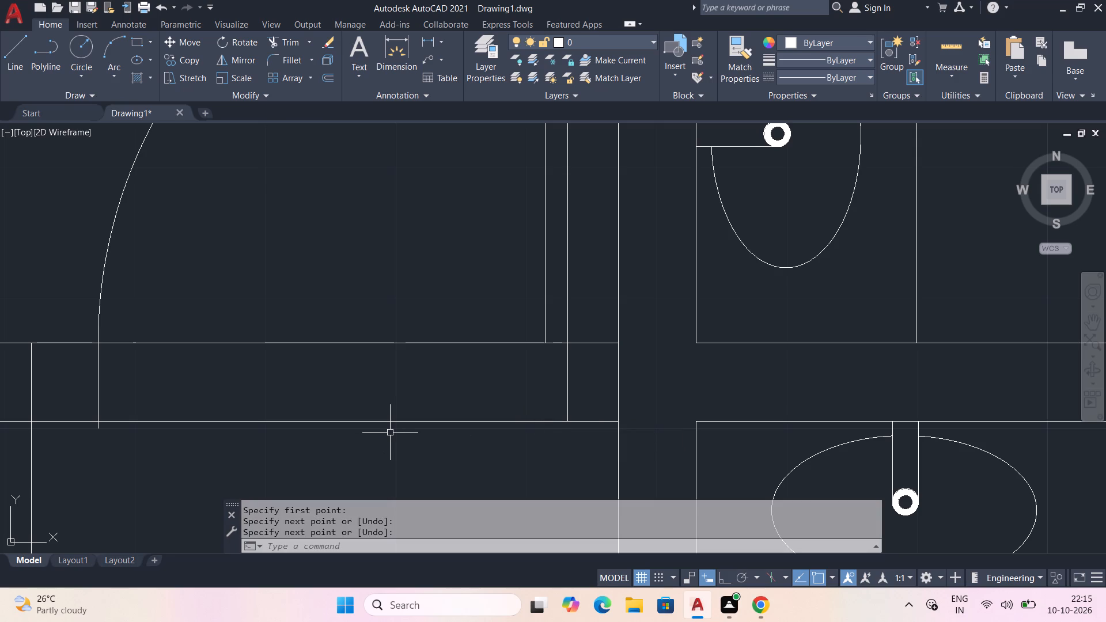
Trim the overshooting door line and both wall lines between the jambs to open the bedroom doorway.
{"action": "type", "text": "TR"}
{"action": "key", "text": "space"}
{"action": "left_click", "coordinate": [97, 426]}
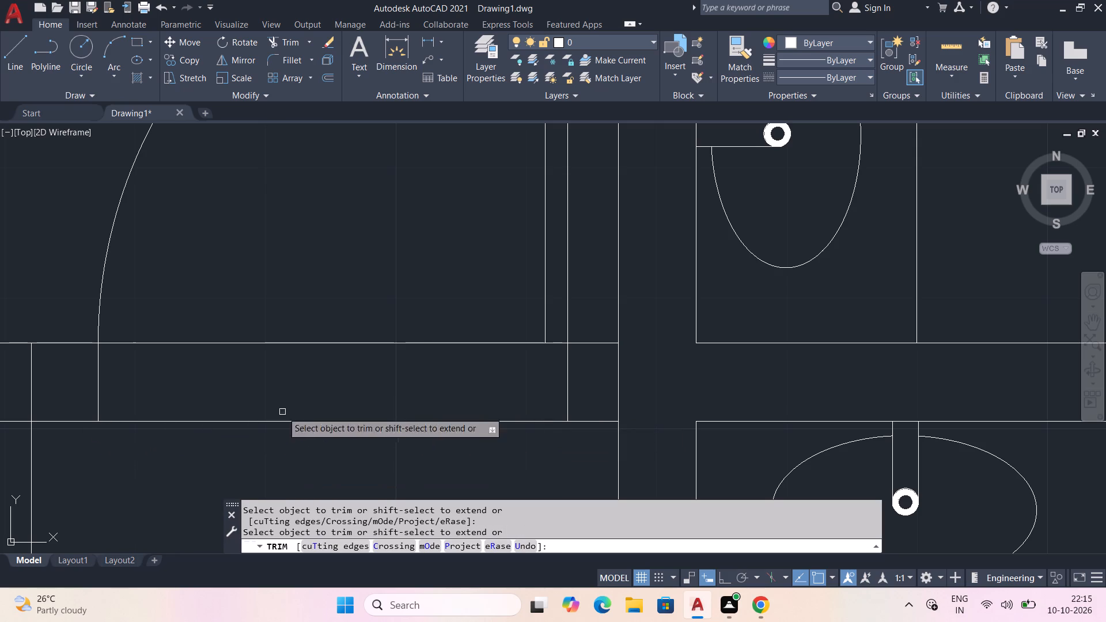
{"action": "left_click", "coordinate": [334, 342]}
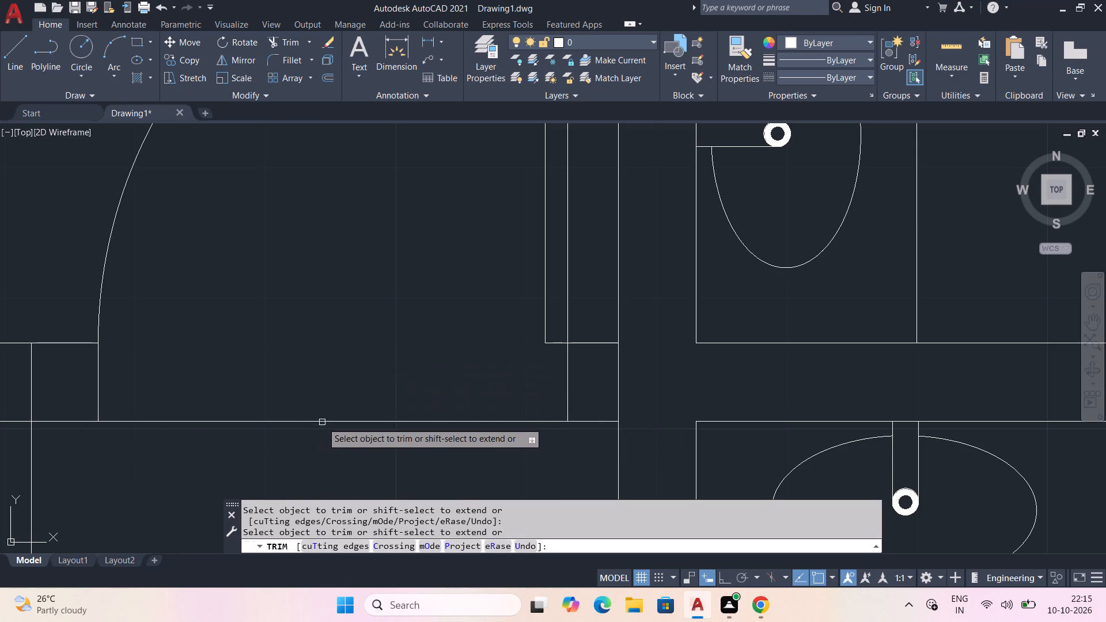
{"action": "left_click", "coordinate": [325, 420]}
{"action": "scroll", "coordinate": [327, 425], "scroll_direction": "down", "scroll_amount": 2}
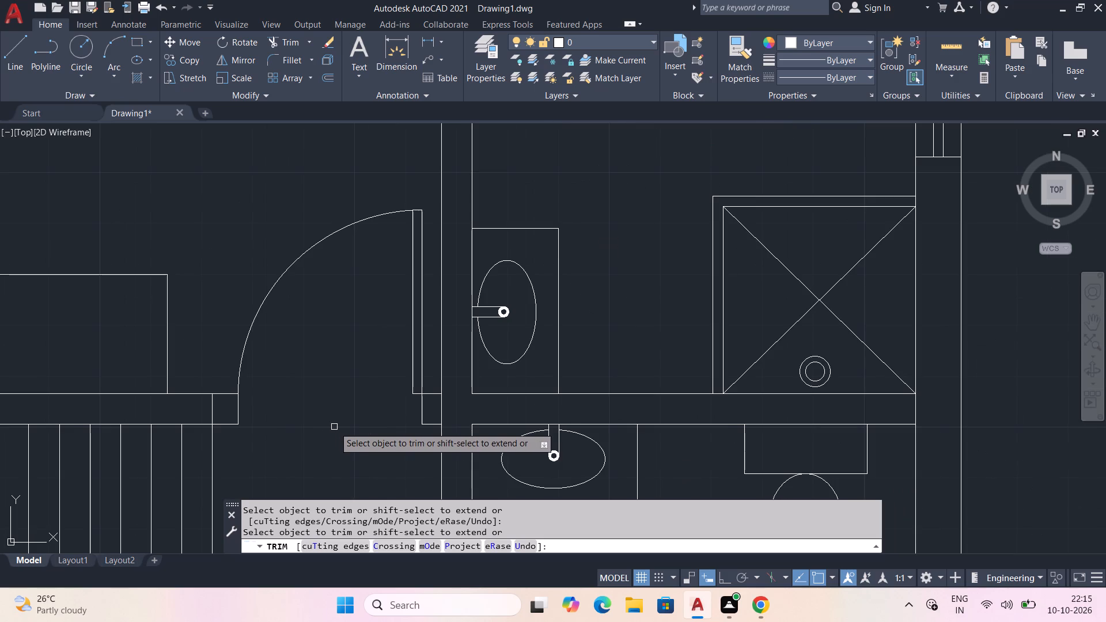
{"action": "key", "text": "Escape"}
Copy the bathroom door beside the guest room in the labelled plan to the lower bathroom's stair-side wall, just above the wall's step.
{"action": "scroll", "coordinate": [332, 441], "scroll_direction": "down", "scroll_amount": 1}
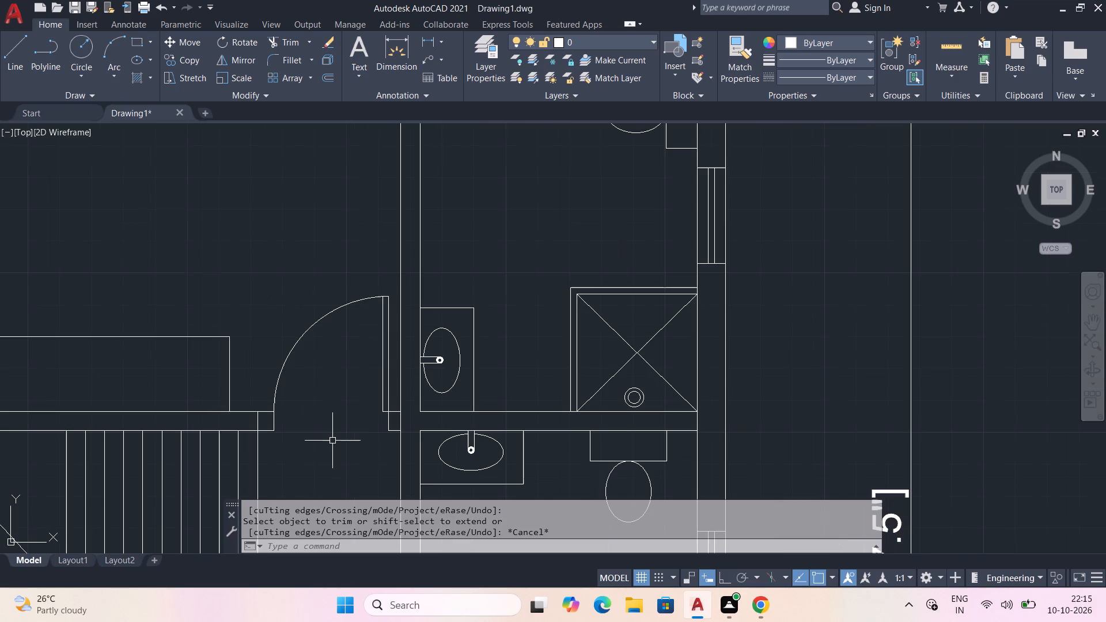
{"action": "middle_click_drag", "start_coordinate": [332, 442], "coordinate": [421, 317]}
{"action": "middle_click_drag", "start_coordinate": [430, 395], "coordinate": [535, 200]}
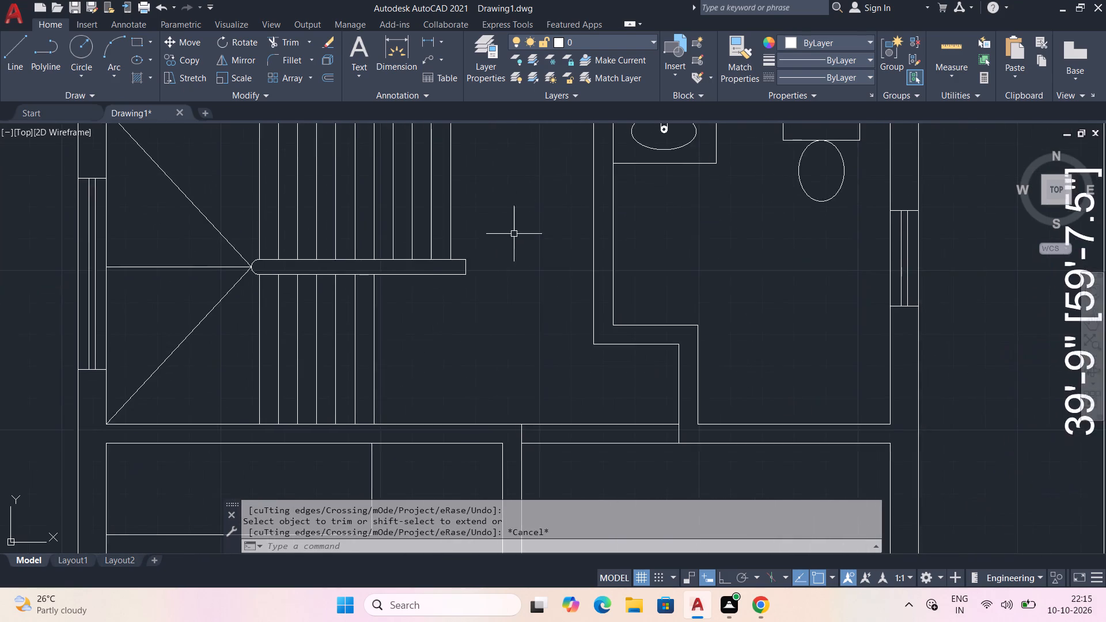
{"action": "scroll", "coordinate": [498, 299], "scroll_direction": "down", "scroll_amount": 2}
{"action": "middle_click_drag", "start_coordinate": [472, 403], "coordinate": [758, 122]}
{"action": "middle_click_drag", "start_coordinate": [239, 316], "coordinate": [329, 488]}
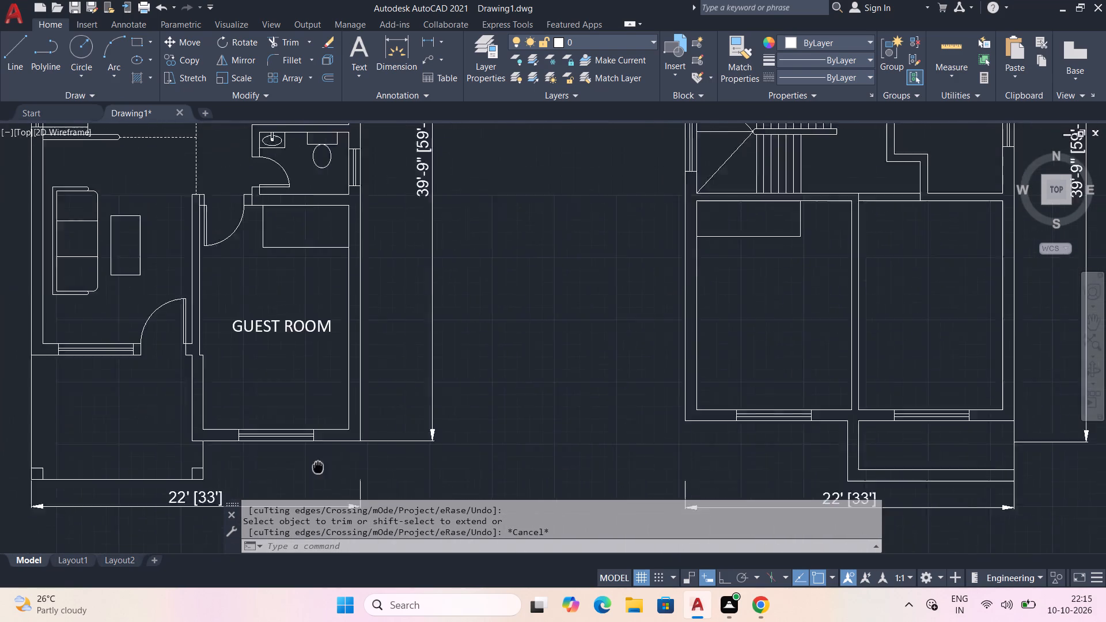
{"action": "middle_click_drag", "start_coordinate": [329, 488], "coordinate": [350, 529]}
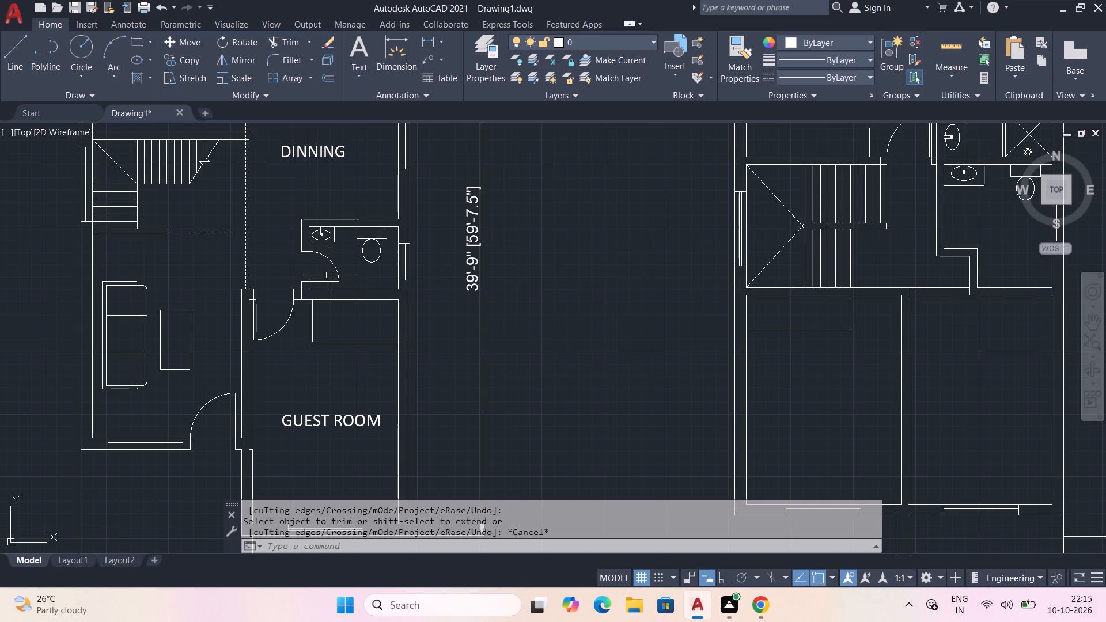
{"action": "left_click", "coordinate": [329, 279]}
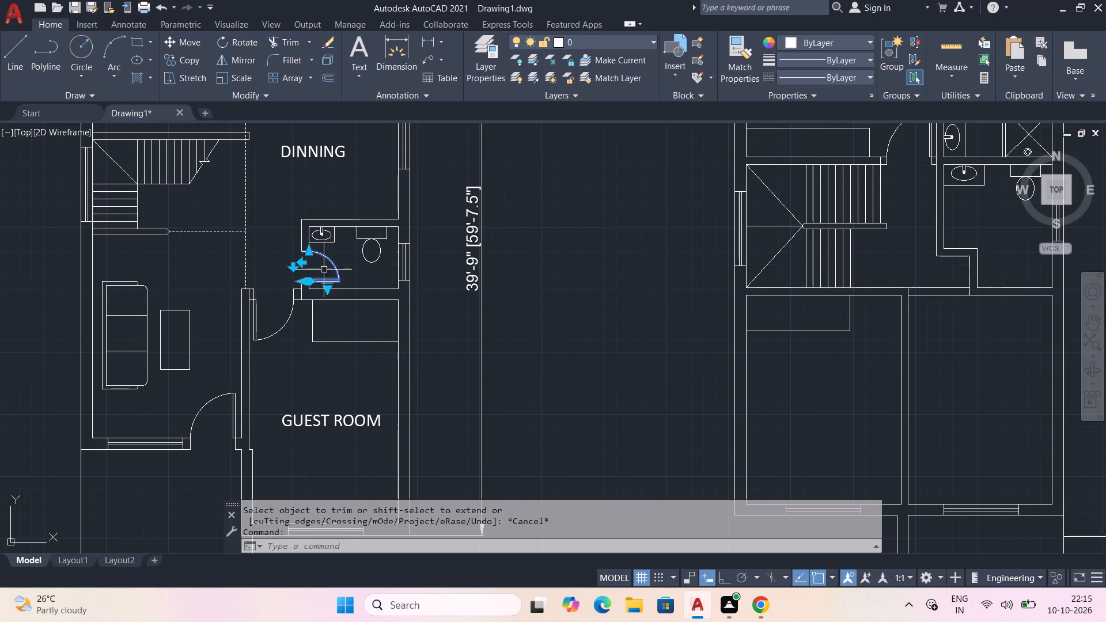
{"action": "left_click", "coordinate": [191, 58]}
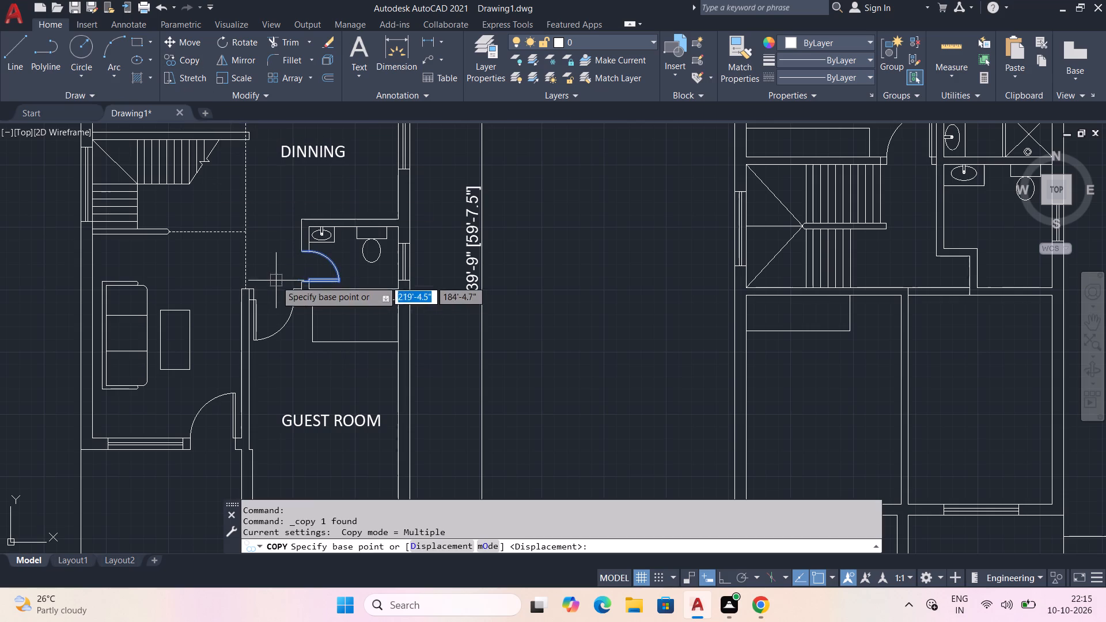
{"action": "scroll", "coordinate": [282, 285], "scroll_direction": "up", "scroll_amount": 2}
{"action": "scroll", "coordinate": [329, 277], "scroll_direction": "up", "scroll_amount": 1}
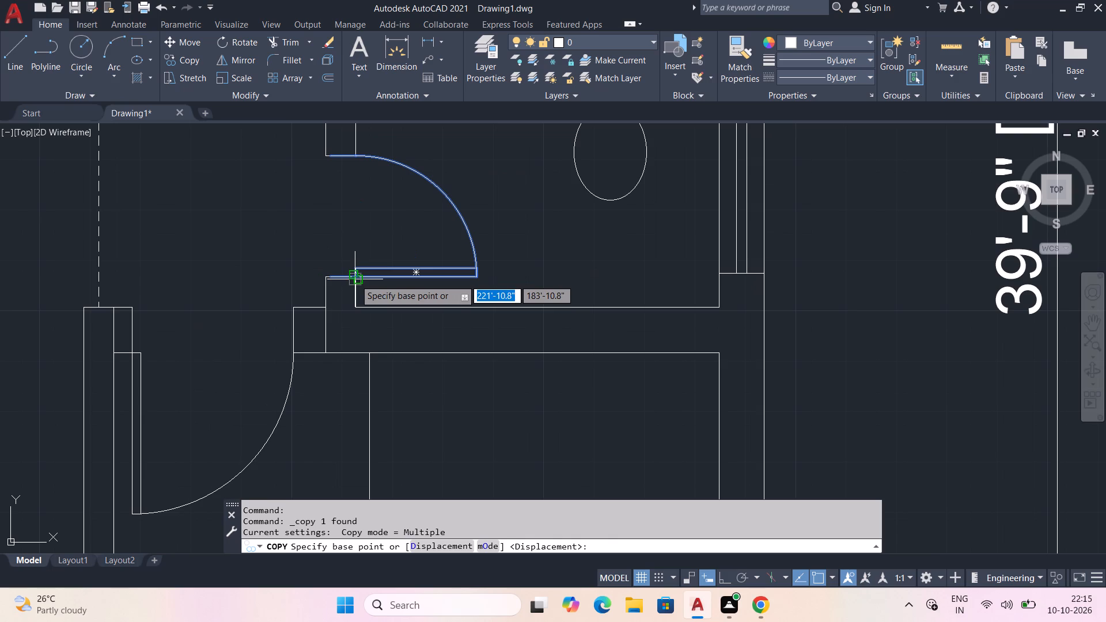
{"action": "left_click", "coordinate": [355, 279]}
{"action": "middle_click_drag", "start_coordinate": [797, 316], "coordinate": [151, 494]}
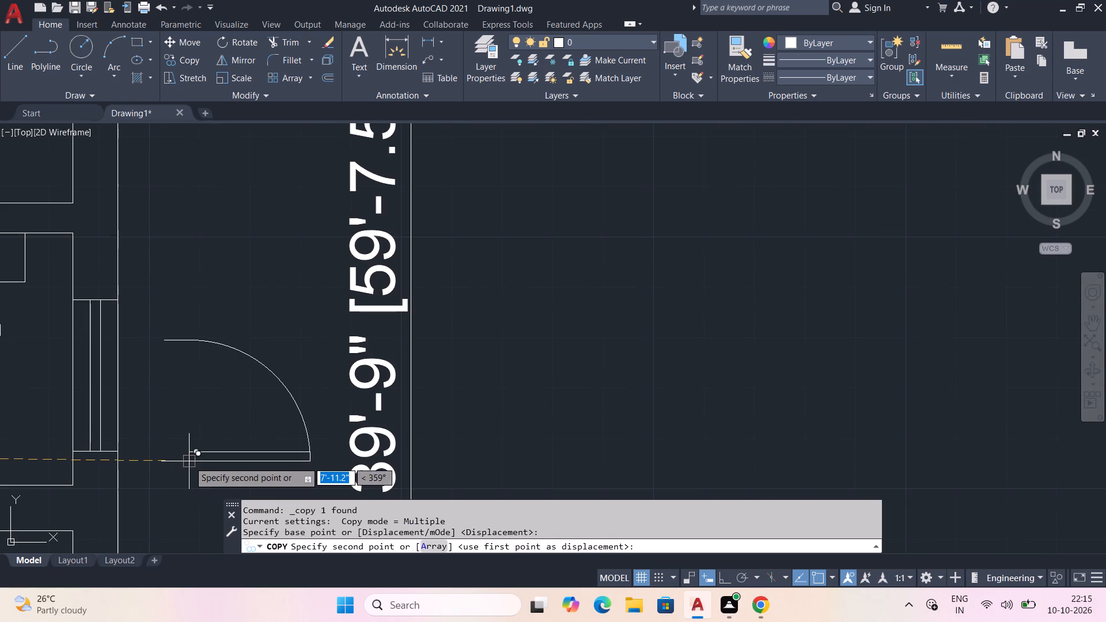
{"action": "scroll", "coordinate": [215, 459], "scroll_direction": "down", "scroll_amount": 1}
{"action": "scroll", "coordinate": [567, 377], "scroll_direction": "down", "scroll_amount": 3}
{"action": "middle_click_drag", "start_coordinate": [683, 368], "coordinate": [474, 460]}
{"action": "scroll", "coordinate": [618, 446], "scroll_direction": "up", "scroll_amount": 1}
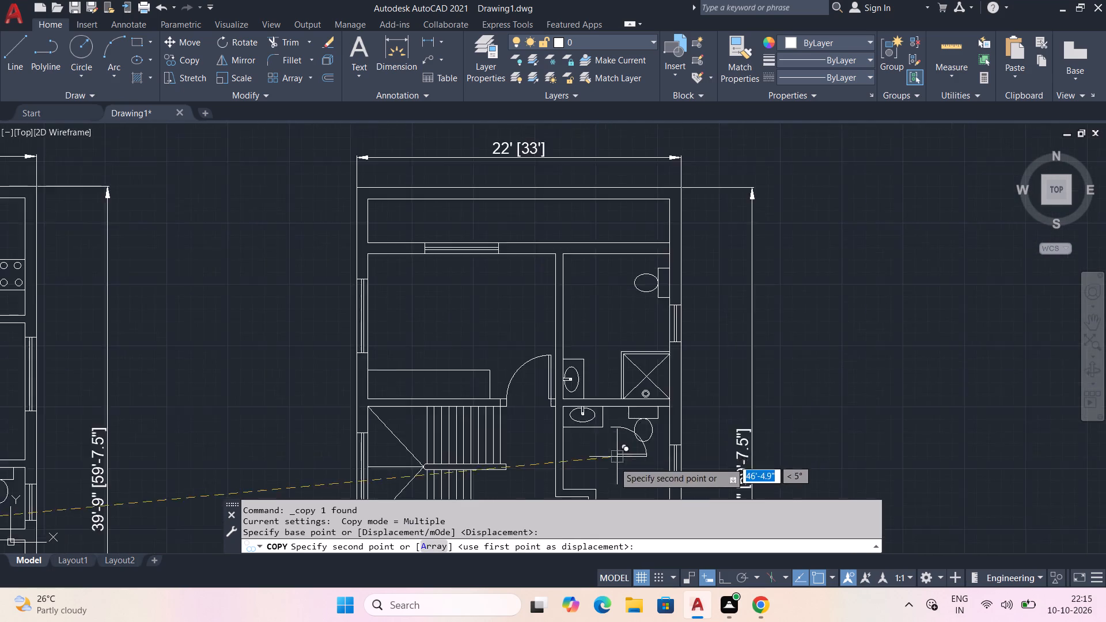
{"action": "scroll", "coordinate": [614, 462], "scroll_direction": "up", "scroll_amount": 1}
{"action": "middle_click_drag", "start_coordinate": [548, 478], "coordinate": [543, 362]}
{"action": "scroll", "coordinate": [530, 384], "scroll_direction": "up", "scroll_amount": 4}
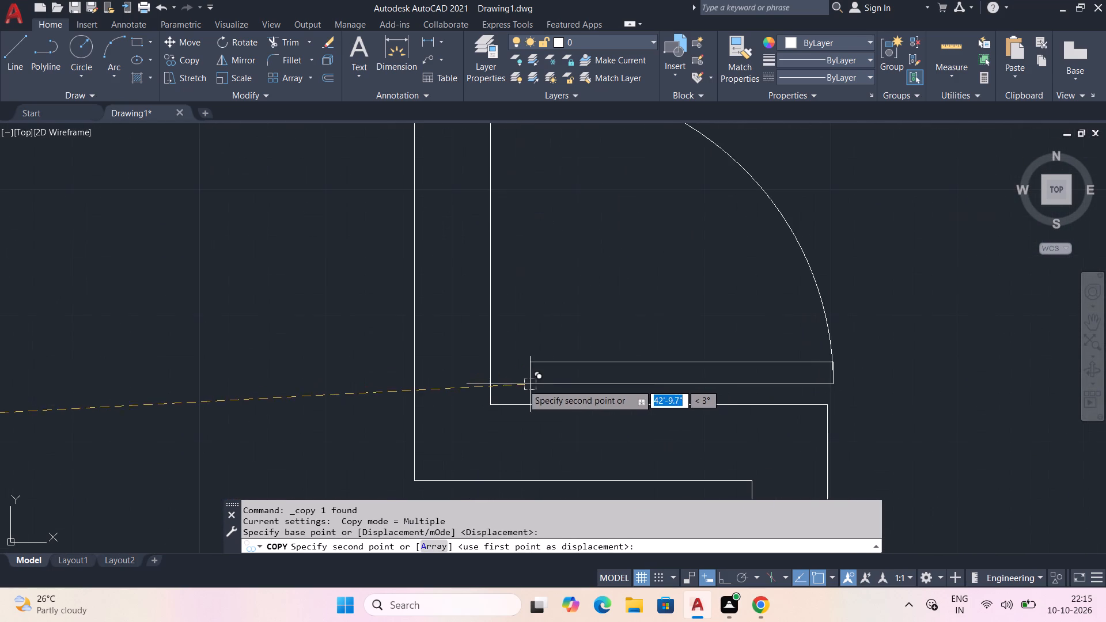
{"action": "left_click", "coordinate": [490, 388]}
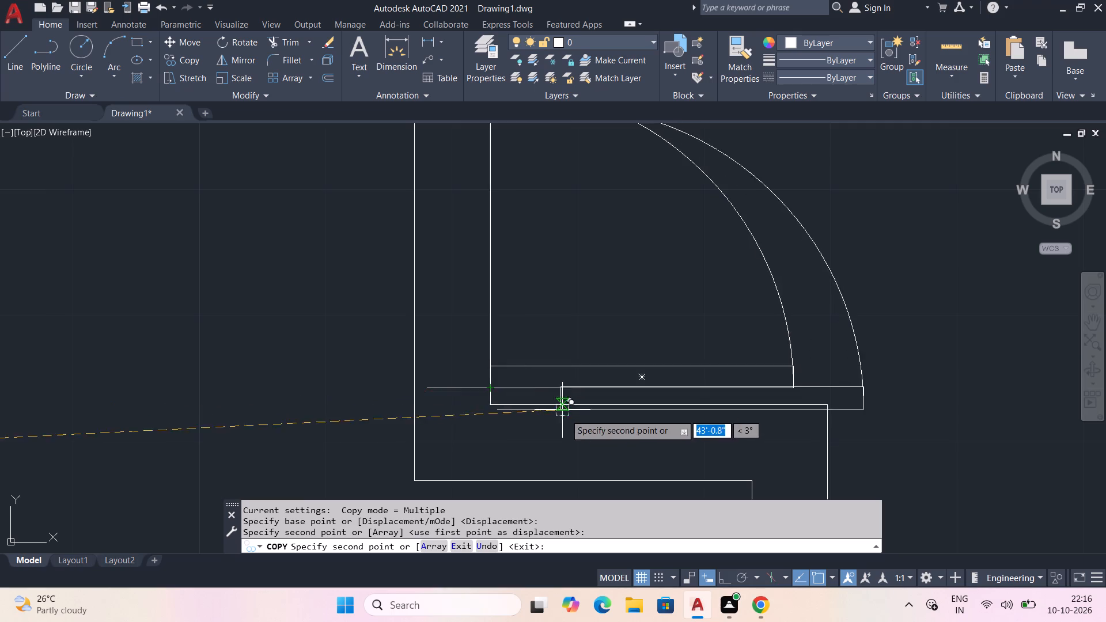
Place another copy of the door on the wall between the bedroom and the upper bathroom, above the washbasin, and end the copying.
{"action": "scroll", "coordinate": [567, 423], "scroll_direction": "down", "scroll_amount": 1}
{"action": "scroll", "coordinate": [299, 420], "scroll_direction": "down", "scroll_amount": 1}
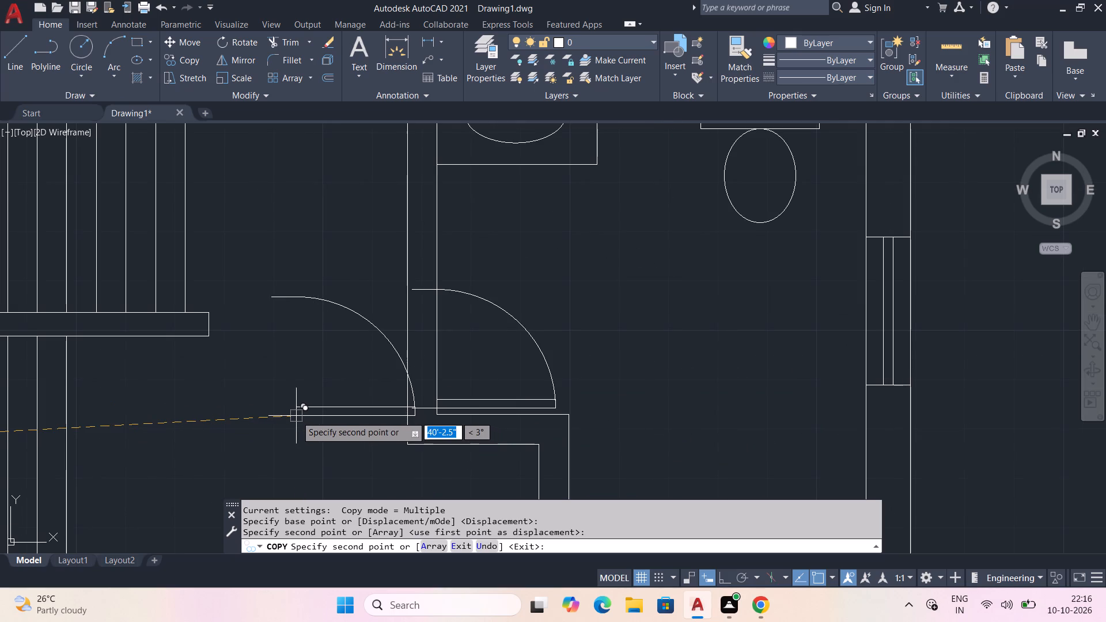
{"action": "middle_click_drag", "start_coordinate": [362, 408], "coordinate": [401, 578]}
{"action": "scroll", "coordinate": [382, 385], "scroll_direction": "down", "scroll_amount": 3}
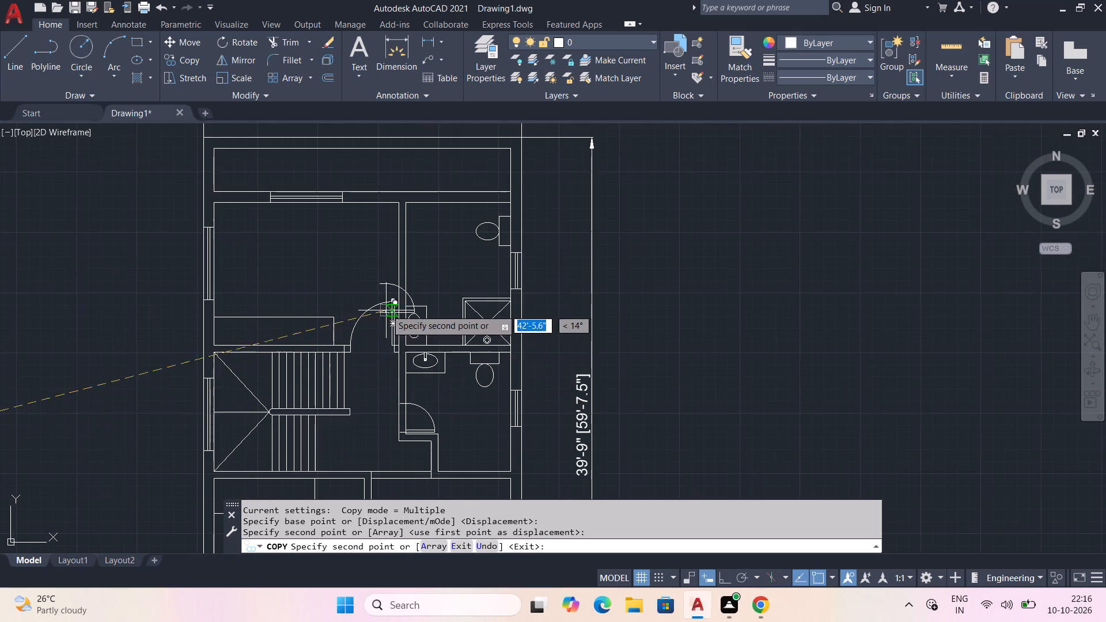
{"action": "scroll", "coordinate": [388, 304], "scroll_direction": "up", "scroll_amount": 1}
{"action": "scroll", "coordinate": [411, 183], "scroll_direction": "up", "scroll_amount": 1}
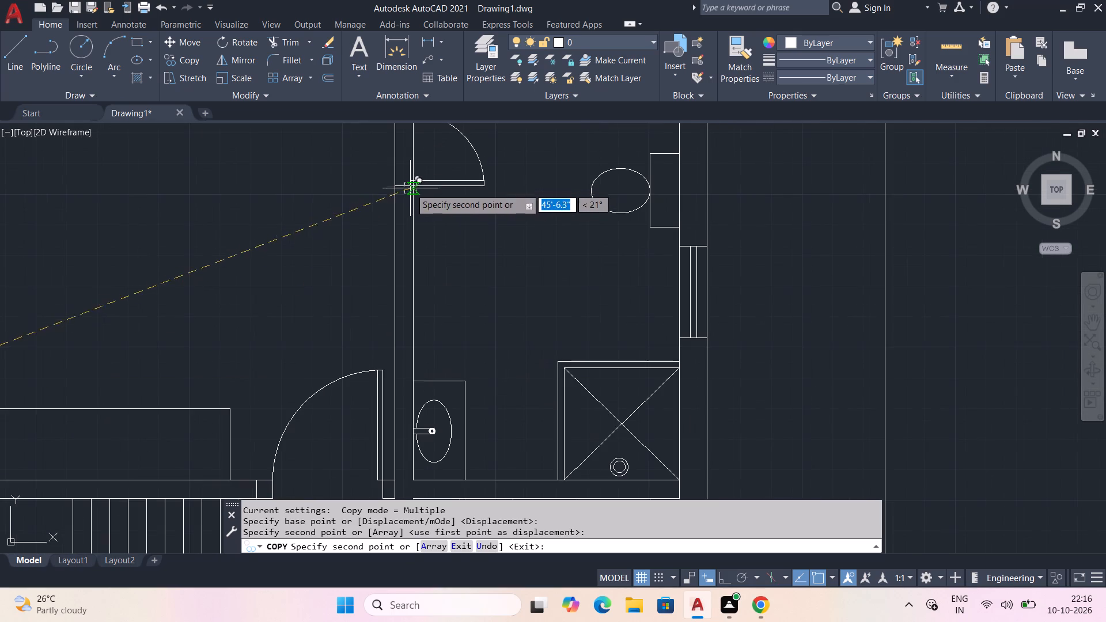
{"action": "scroll", "coordinate": [409, 204], "scroll_direction": "up", "scroll_amount": 2}
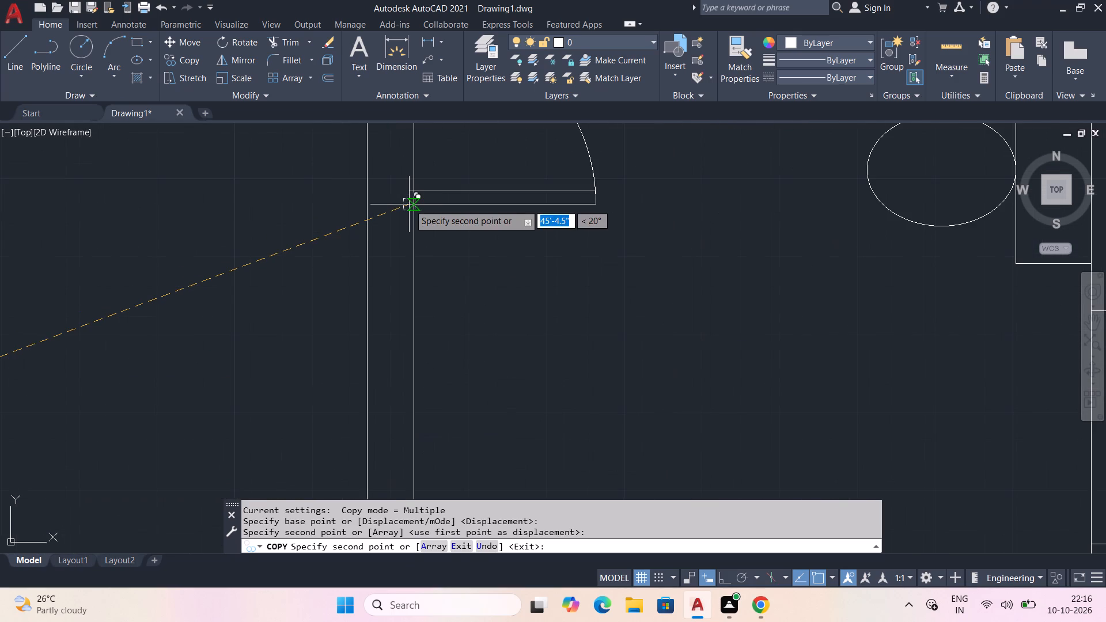
{"action": "left_click", "coordinate": [409, 204]}
{"action": "key", "text": "Escape"}
Flip the upper bathroom's copied door along the wall so its leaf lies next to the room's top wall.
{"action": "left_click", "coordinate": [444, 202]}
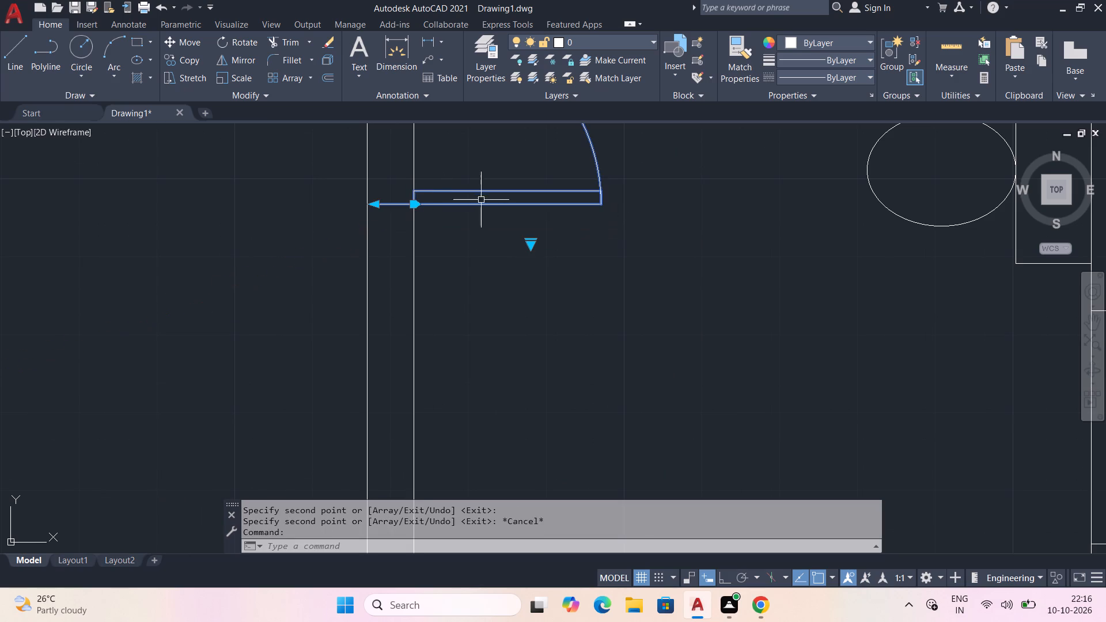
{"action": "scroll", "coordinate": [495, 199], "scroll_direction": "down", "scroll_amount": 2}
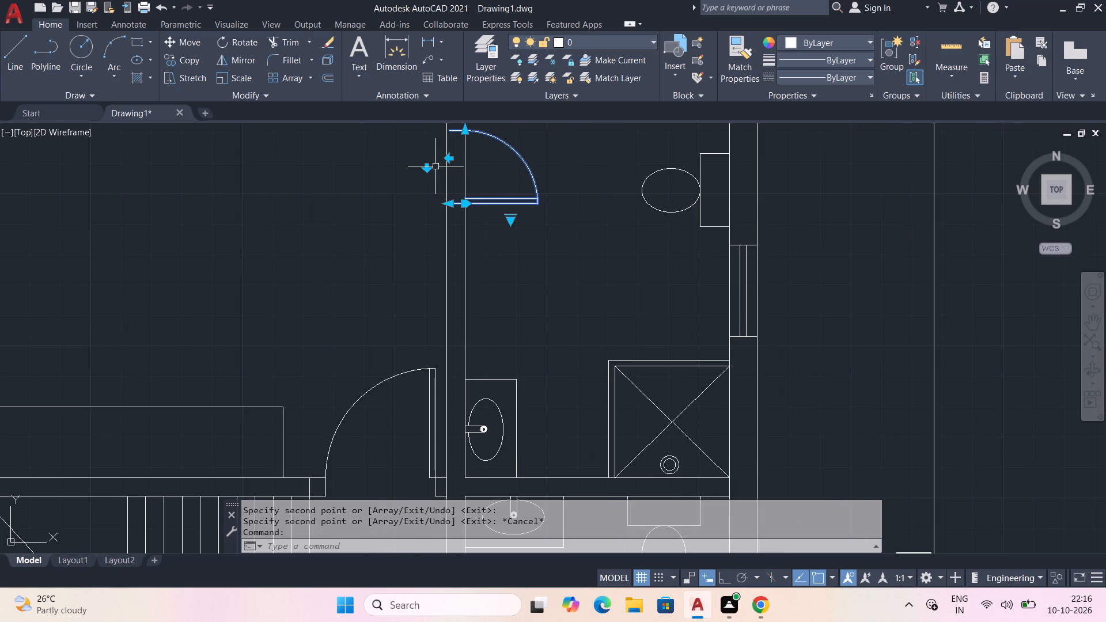
{"action": "left_click", "coordinate": [430, 168]}
{"action": "middle_click_drag", "start_coordinate": [445, 167], "coordinate": [449, 207]}
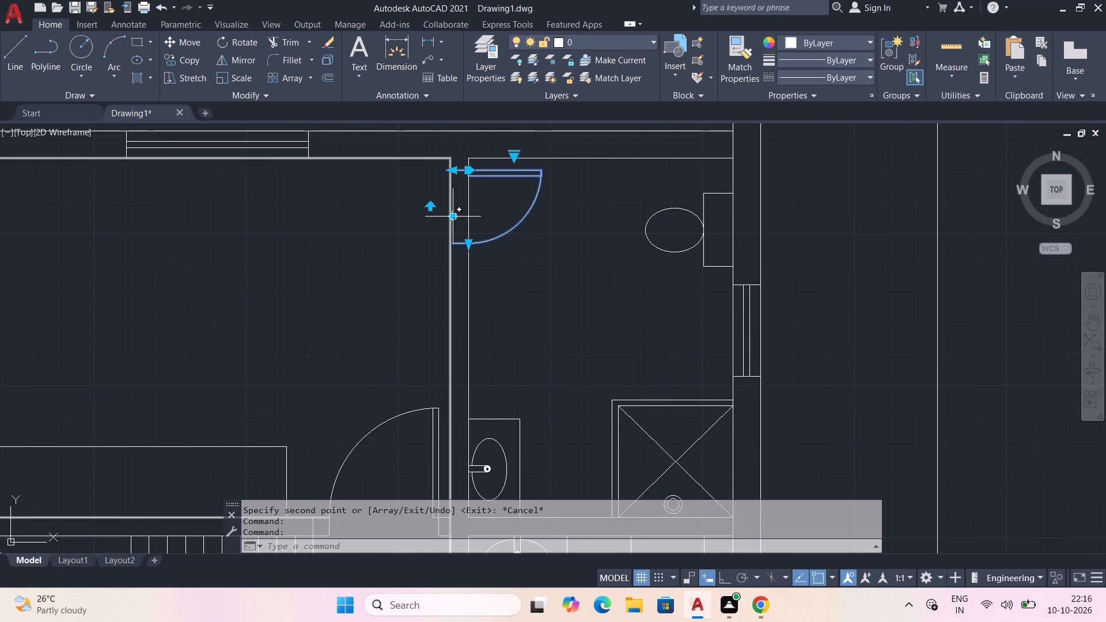
{"action": "key", "text": "Escape"}
Draw two short jamb lines closing the gaps between the upper bathroom door's ends and the bedroom-side wall face.
{"action": "scroll", "coordinate": [435, 211], "scroll_direction": "up", "scroll_amount": 1}
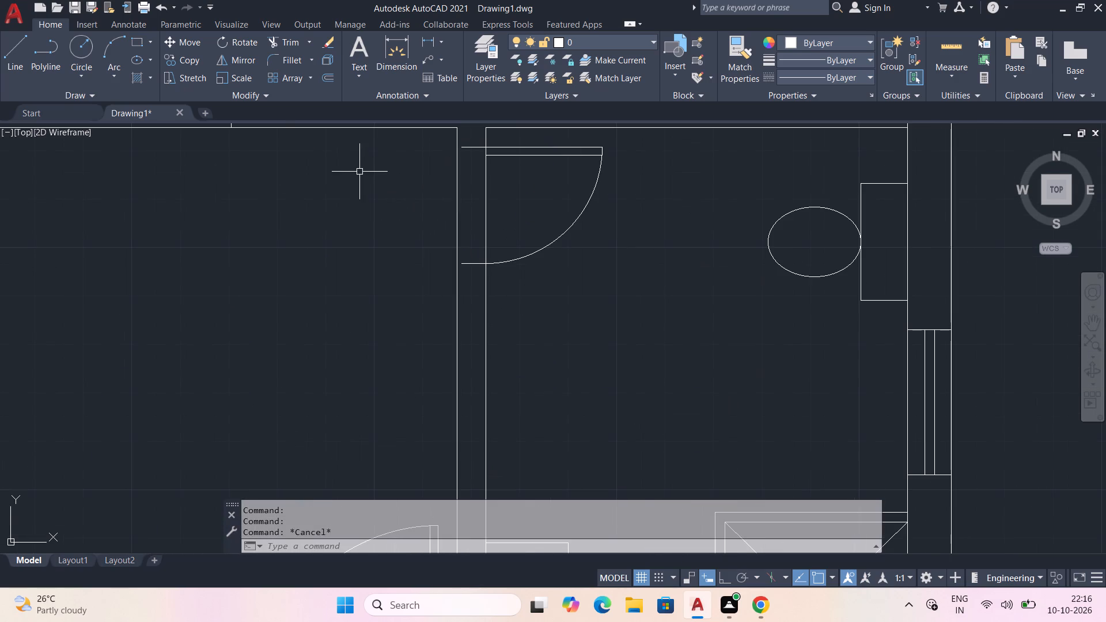
{"action": "left_click", "coordinate": [16, 45]}
{"action": "scroll", "coordinate": [353, 132], "scroll_direction": "up", "scroll_amount": 3}
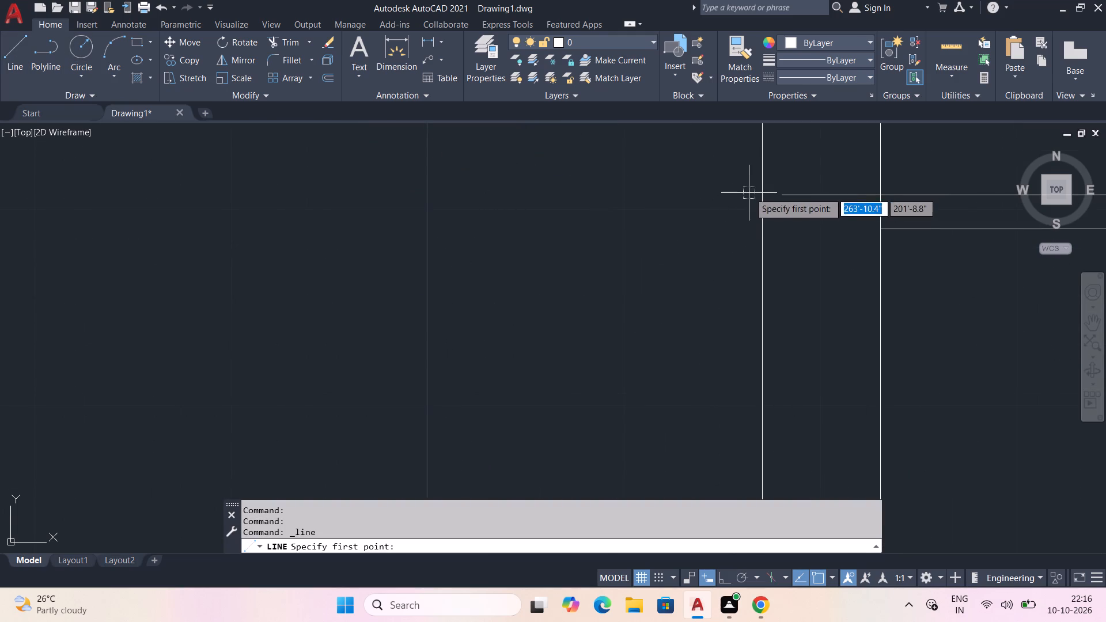
{"action": "left_click", "coordinate": [782, 195]}
{"action": "left_click", "coordinate": [755, 196]}
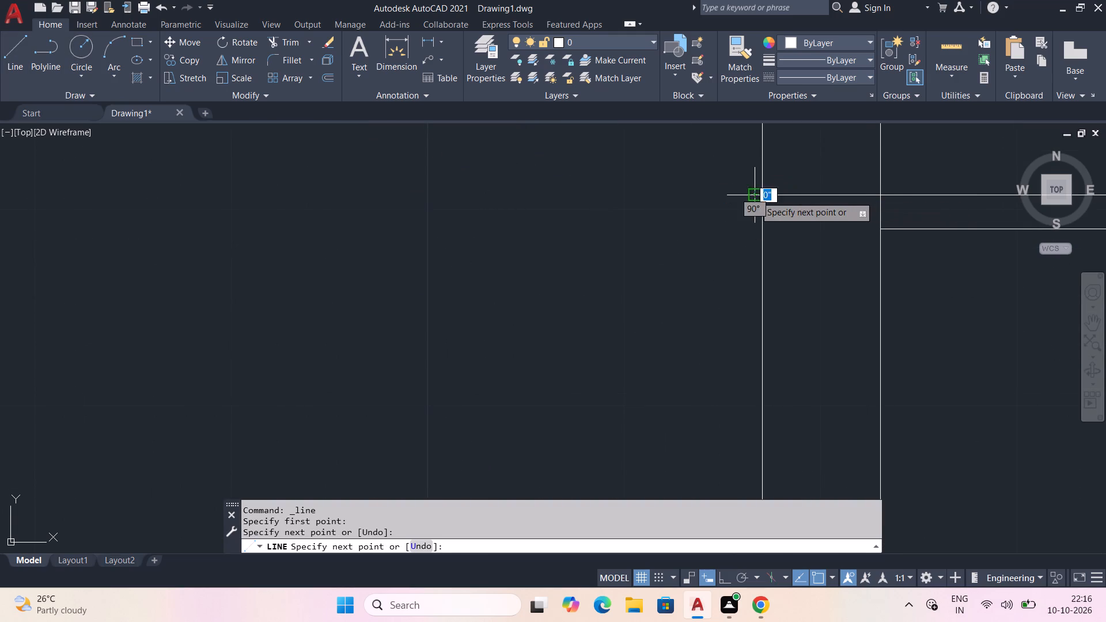
{"action": "key", "text": "space"}
{"action": "scroll", "coordinate": [775, 294], "scroll_direction": "down", "scroll_amount": 1}
{"action": "middle_click_drag", "start_coordinate": [775, 279], "coordinate": [766, 151]}
{"action": "key", "text": "space"}
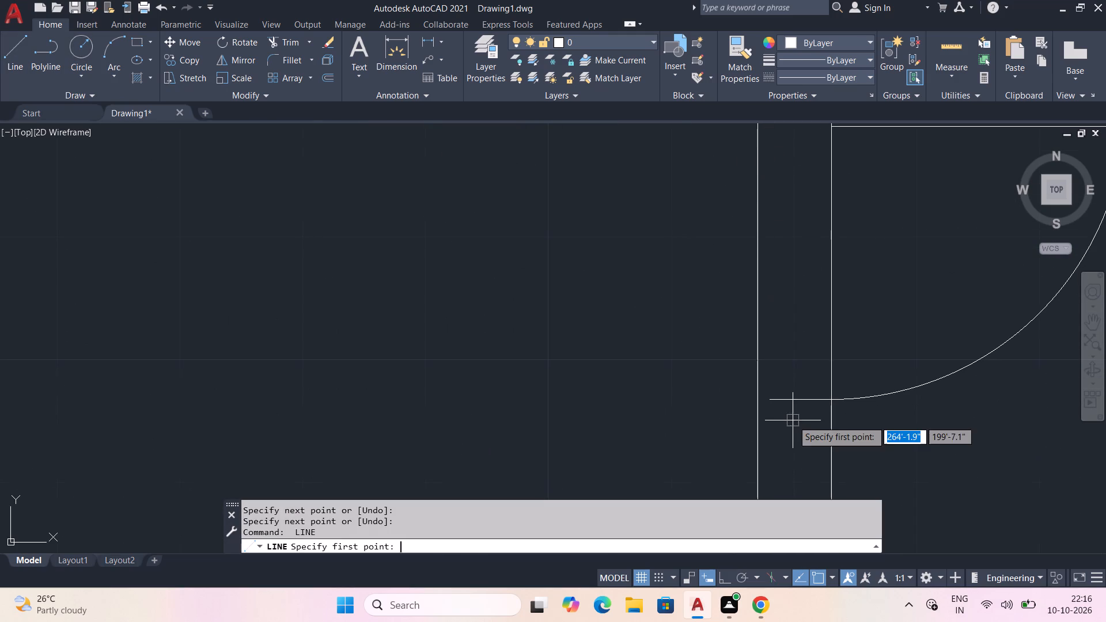
{"action": "left_click", "coordinate": [775, 401]}
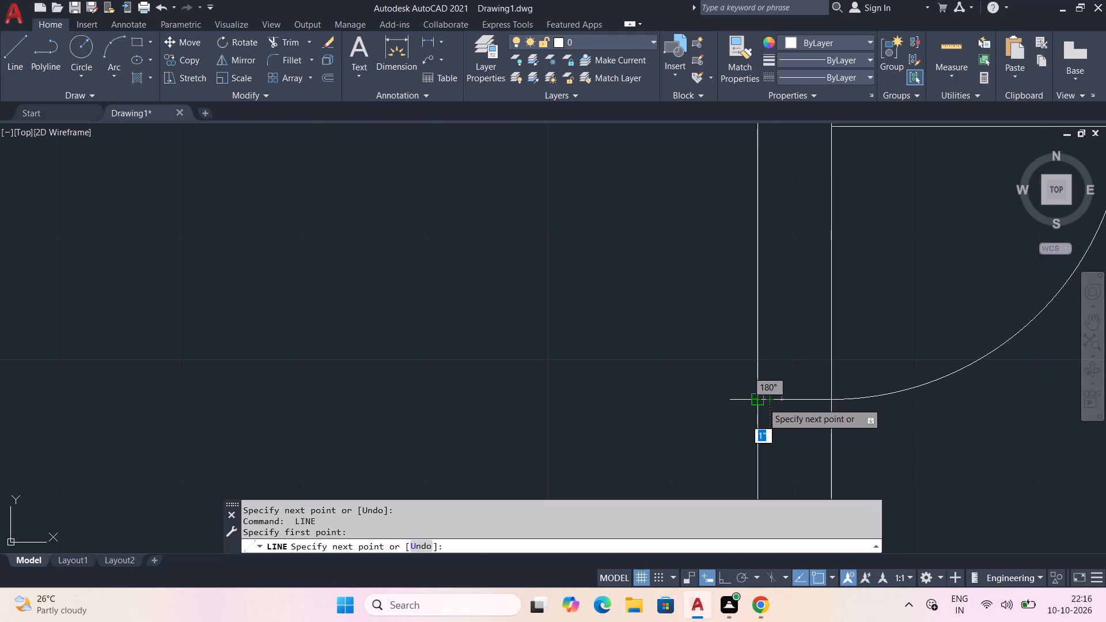
{"action": "left_click", "coordinate": [763, 403]}
{"action": "key", "text": "space"}
Draw two short jamb lines closing the gaps between the lower bathroom door's ends and the stair-side wall face.
{"action": "scroll", "coordinate": [822, 435], "scroll_direction": "down", "scroll_amount": 1}
{"action": "middle_click_drag", "start_coordinate": [802, 351], "coordinate": [739, 225]}
{"action": "middle_click_drag", "start_coordinate": [796, 336], "coordinate": [690, 139]}
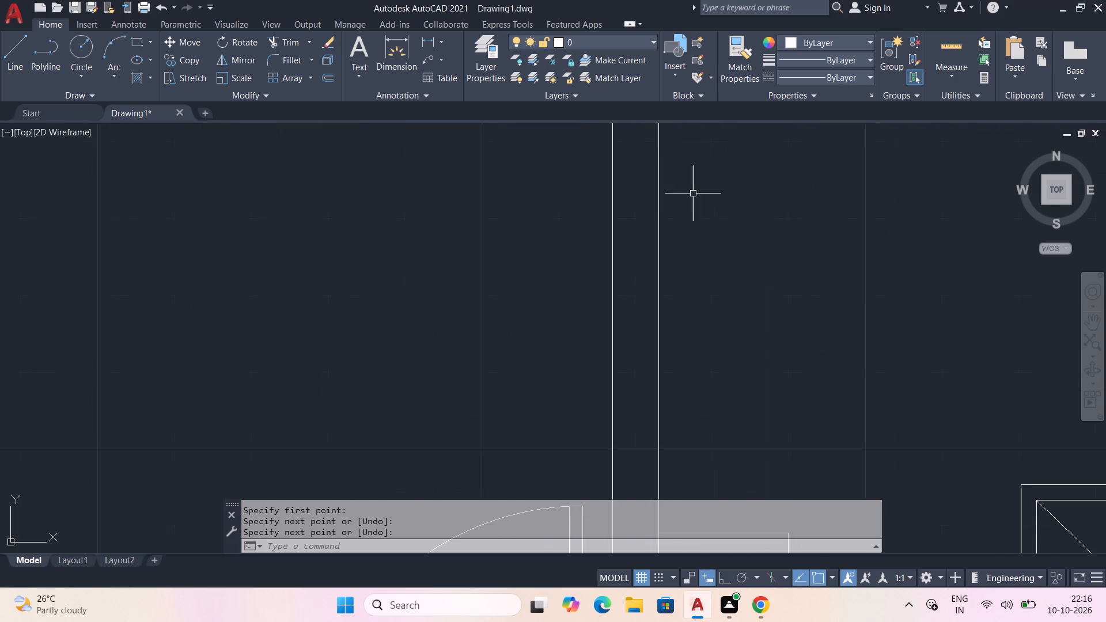
{"action": "scroll", "coordinate": [737, 257], "scroll_direction": "down", "scroll_amount": 4}
{"action": "middle_click_drag", "start_coordinate": [822, 393], "coordinate": [651, 180]}
{"action": "scroll", "coordinate": [528, 181], "scroll_direction": "up", "scroll_amount": 4}
{"action": "scroll", "coordinate": [618, 262], "scroll_direction": "up", "scroll_amount": 2}
{"action": "key", "text": "space"}
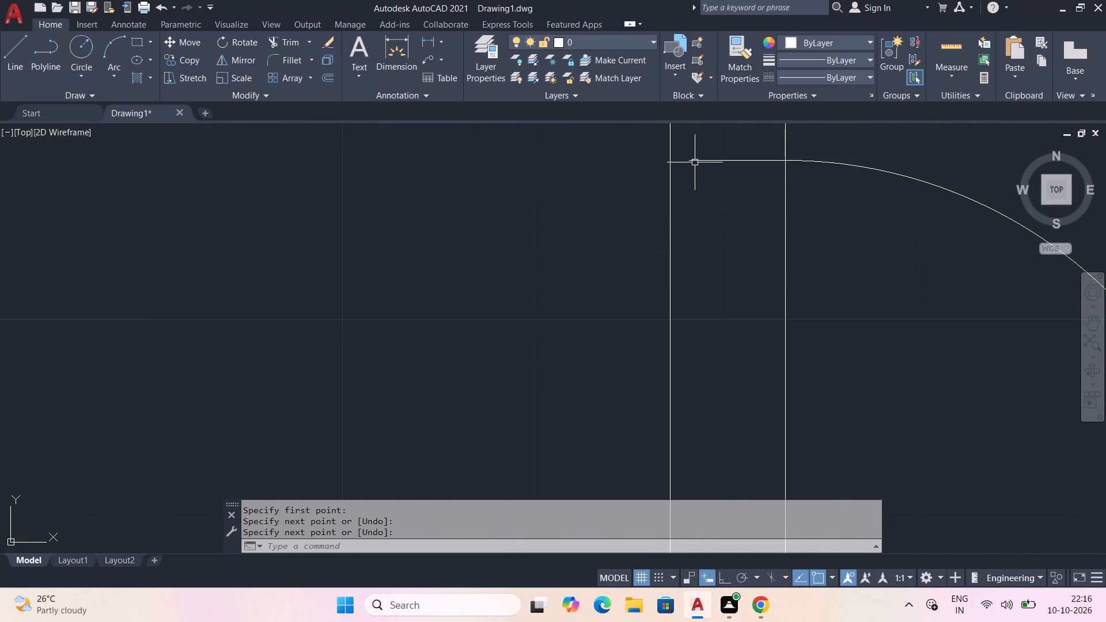
{"action": "left_click", "coordinate": [685, 164]}
{"action": "left_click", "coordinate": [664, 164]}
{"action": "key", "text": "space"}
{"action": "scroll", "coordinate": [700, 289], "scroll_direction": "down", "scroll_amount": 3}
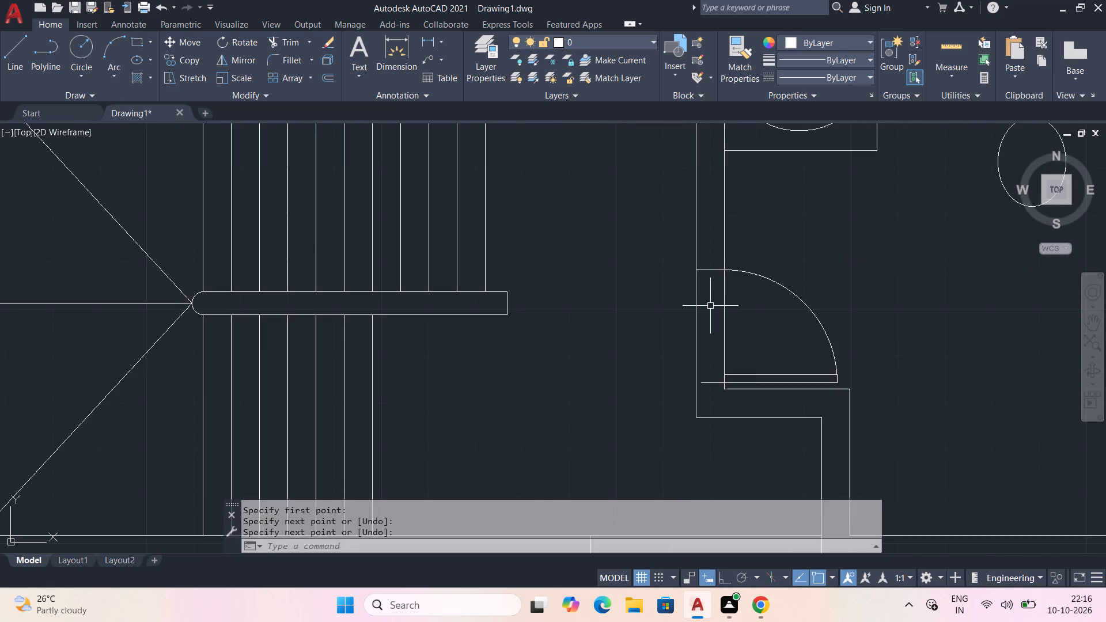
{"action": "middle_click_drag", "start_coordinate": [721, 364], "coordinate": [707, 304]}
{"action": "key", "text": "space"}
{"action": "scroll", "coordinate": [691, 329], "scroll_direction": "up", "scroll_amount": 2}
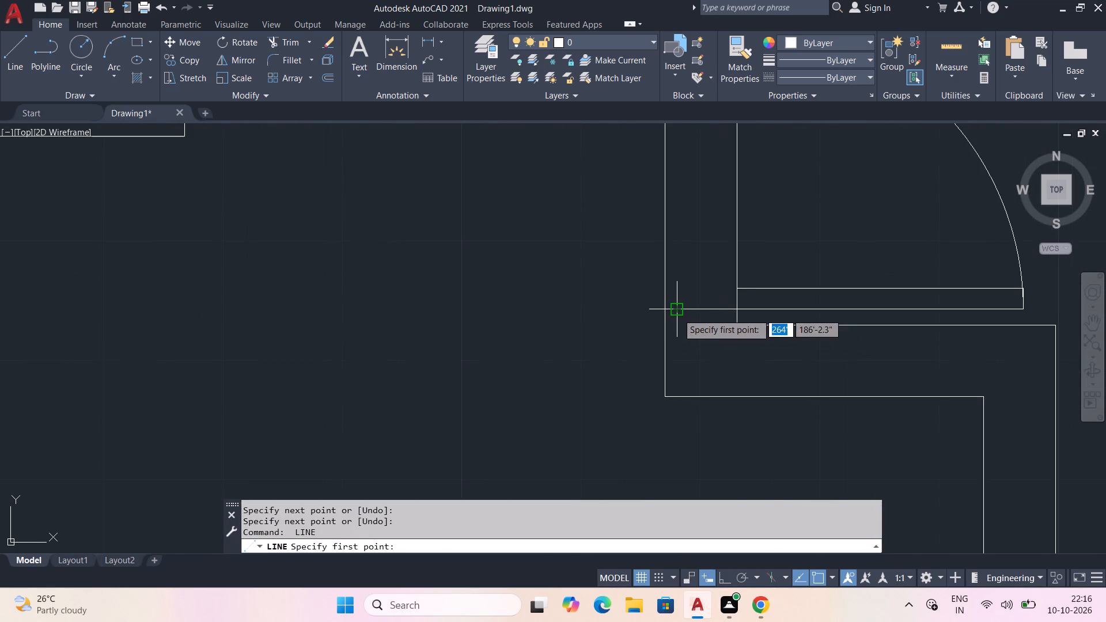
{"action": "left_click", "coordinate": [677, 313]}
{"action": "left_click", "coordinate": [664, 313]}
{"action": "key", "text": "space"}
Trim both wall lines between the jambs of the lower bathroom door to open the doorway.
{"action": "scroll", "coordinate": [721, 339], "scroll_direction": "down", "scroll_amount": 3}
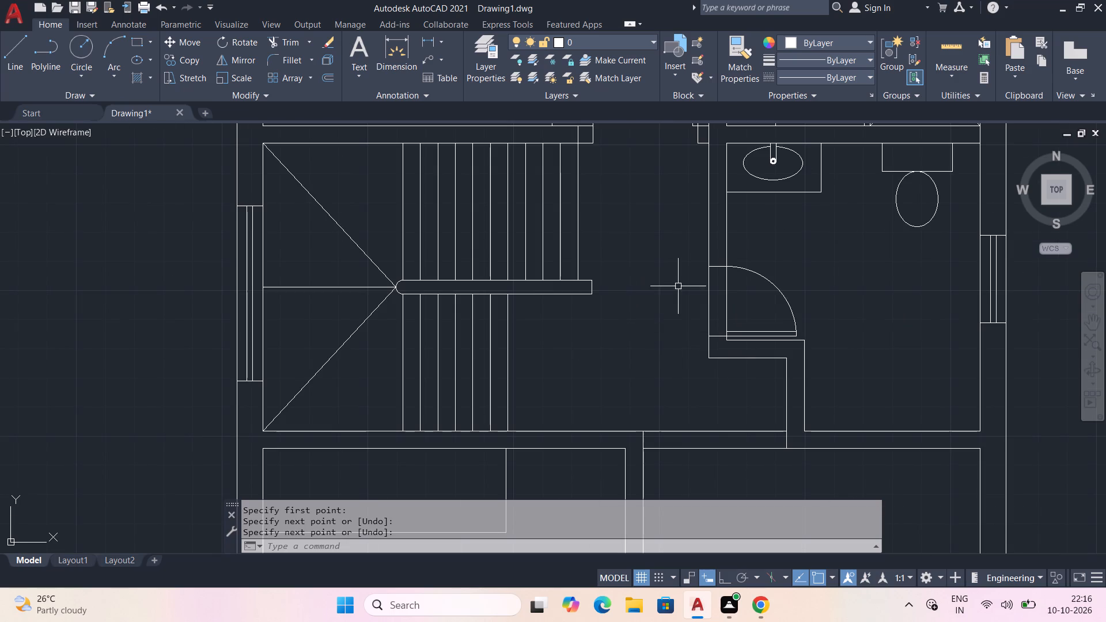
{"action": "type", "text": "TR"}
{"action": "key", "text": "space"}
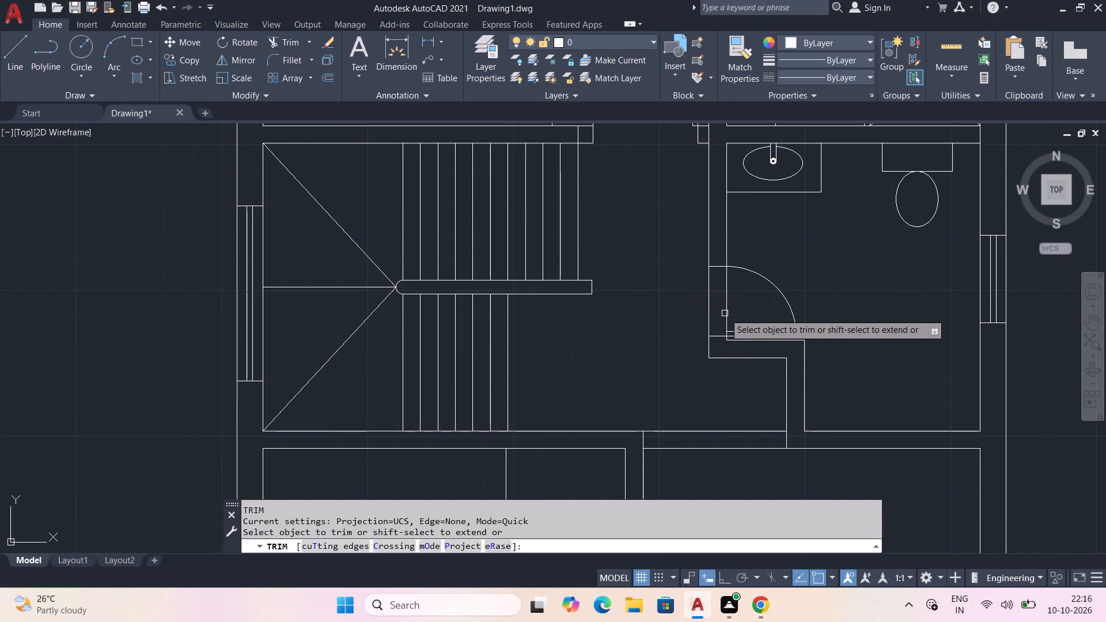
{"action": "left_click", "coordinate": [725, 313]}
{"action": "left_click", "coordinate": [709, 315]}
Trim both wall lines between the jambs of the upper bathroom door to open the doorway.
{"action": "scroll", "coordinate": [717, 301], "scroll_direction": "down", "scroll_amount": 2}
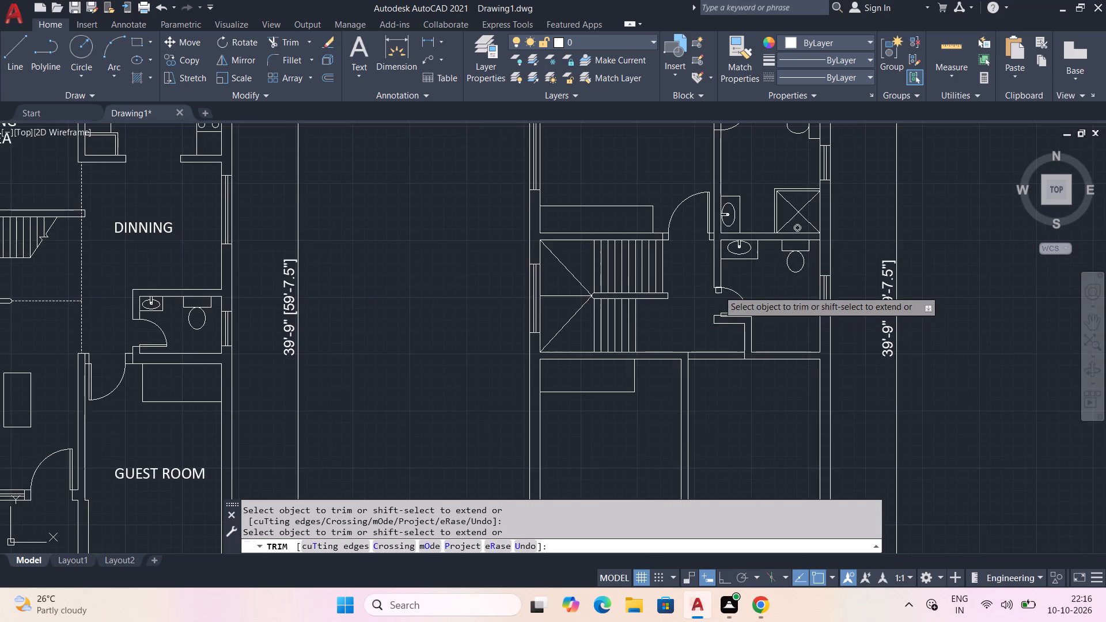
{"action": "middle_click_drag", "start_coordinate": [721, 289], "coordinate": [706, 418]}
{"action": "scroll", "coordinate": [736, 242], "scroll_direction": "up", "scroll_amount": 2}
{"action": "left_click", "coordinate": [656, 244]}
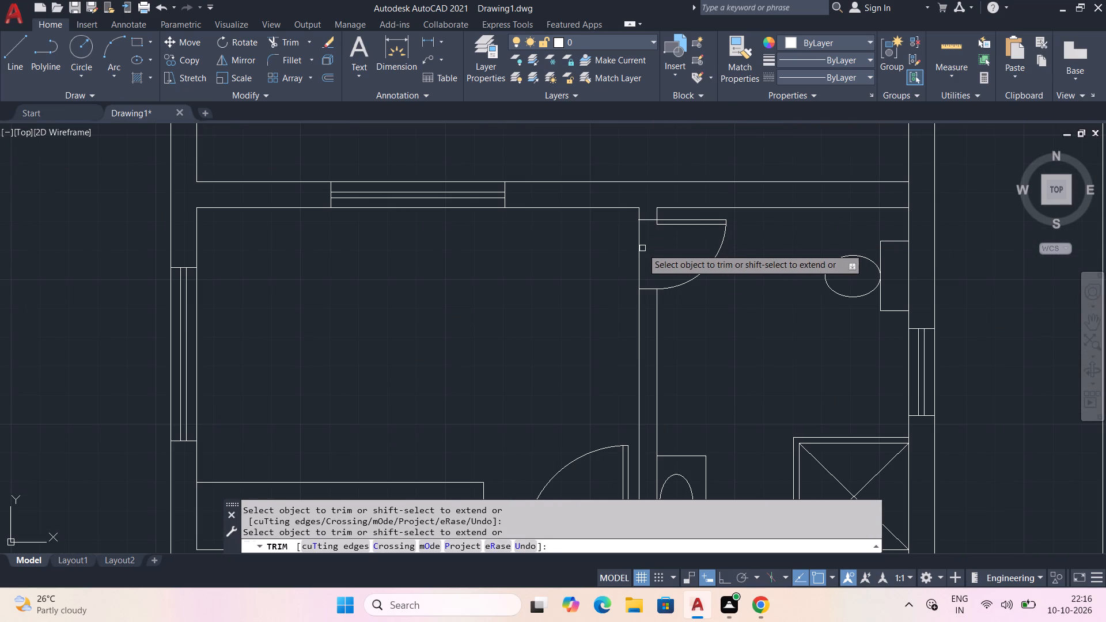
{"action": "left_click", "coordinate": [641, 250]}
{"action": "key", "text": "Escape"}
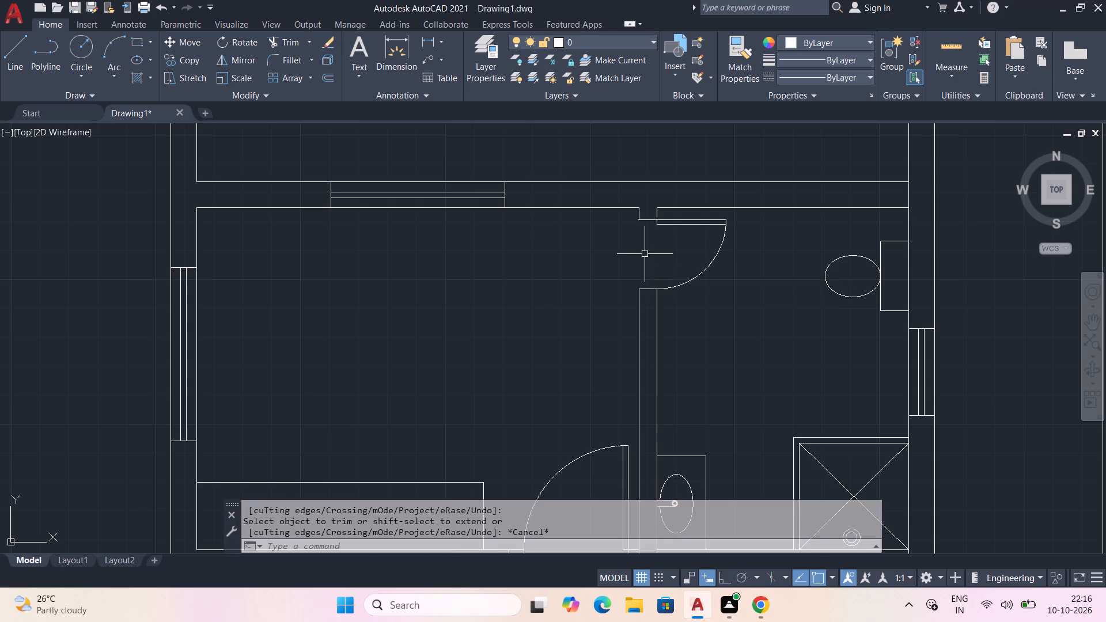
Trim the tiny line stub overhanging the bedroom-side wall face at the upper jamb of the upper bathroom door.
{"action": "scroll", "coordinate": [645, 254], "scroll_direction": "down", "scroll_amount": 1}
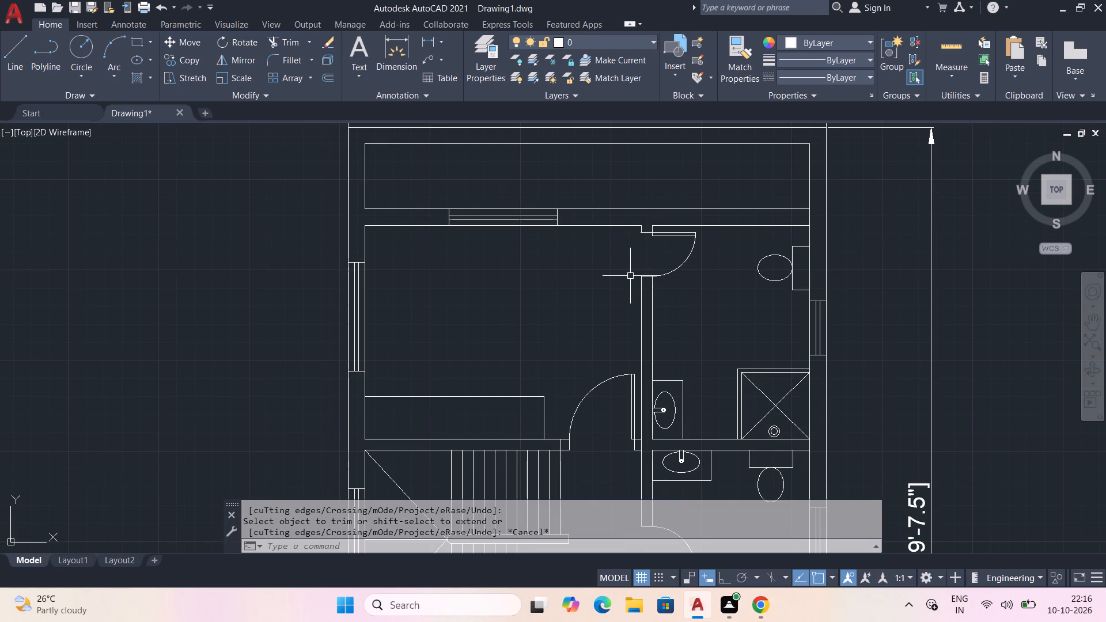
{"action": "scroll", "coordinate": [633, 272], "scroll_direction": "up", "scroll_amount": 4}
{"action": "middle_click_drag", "start_coordinate": [668, 254], "coordinate": [650, 518]}
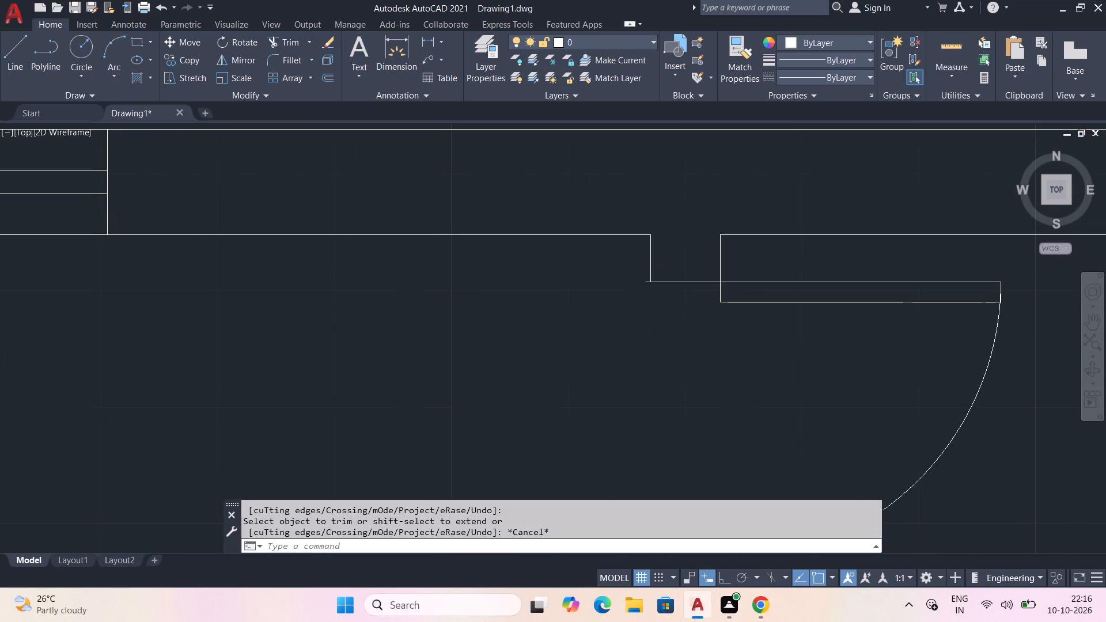
{"action": "key", "text": "space"}
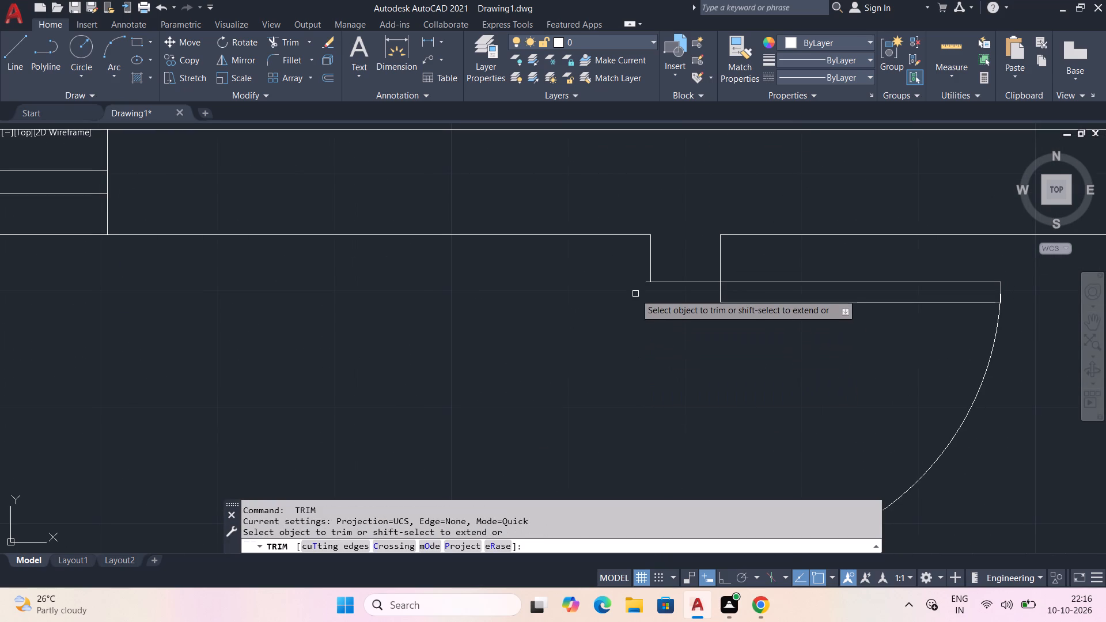
{"action": "left_click", "coordinate": [646, 283]}
{"action": "scroll", "coordinate": [635, 354], "scroll_direction": "down", "scroll_amount": 2}
{"action": "key", "text": "Escape"}
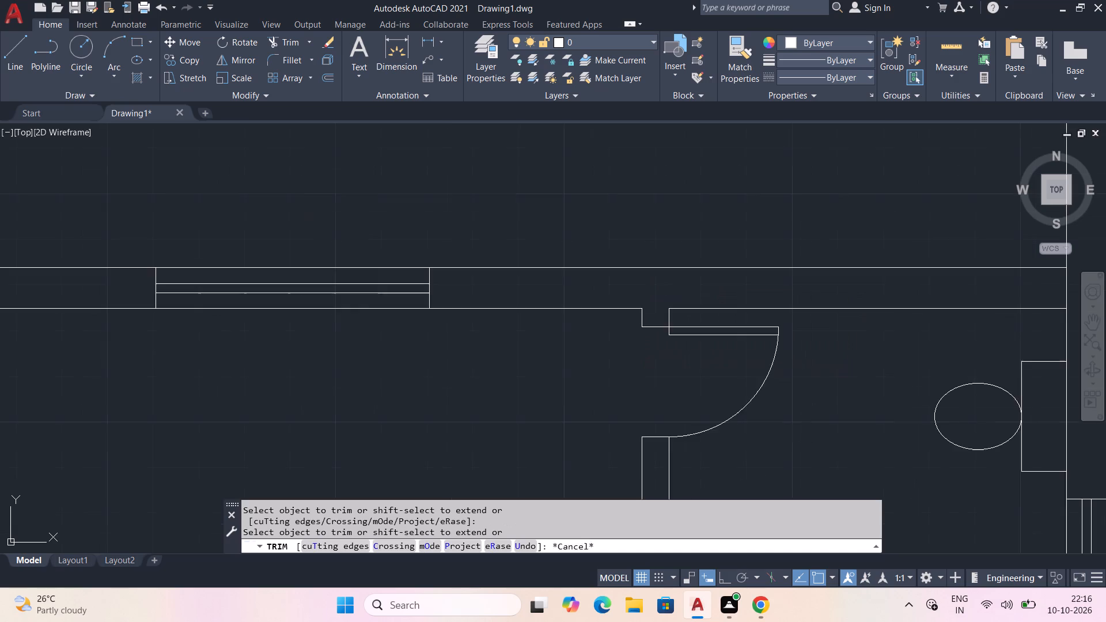
Extend the short side of the wardrobe rectangle below the stairs across the wall thickness to the stair-side wall face.
{"action": "scroll", "coordinate": [644, 379], "scroll_direction": "down", "scroll_amount": 1}
{"action": "middle_click_drag", "start_coordinate": [649, 336], "coordinate": [662, 278]}
{"action": "scroll", "coordinate": [722, 431], "scroll_direction": "down", "scroll_amount": 1}
{"action": "middle_click_drag", "start_coordinate": [734, 387], "coordinate": [733, 252]}
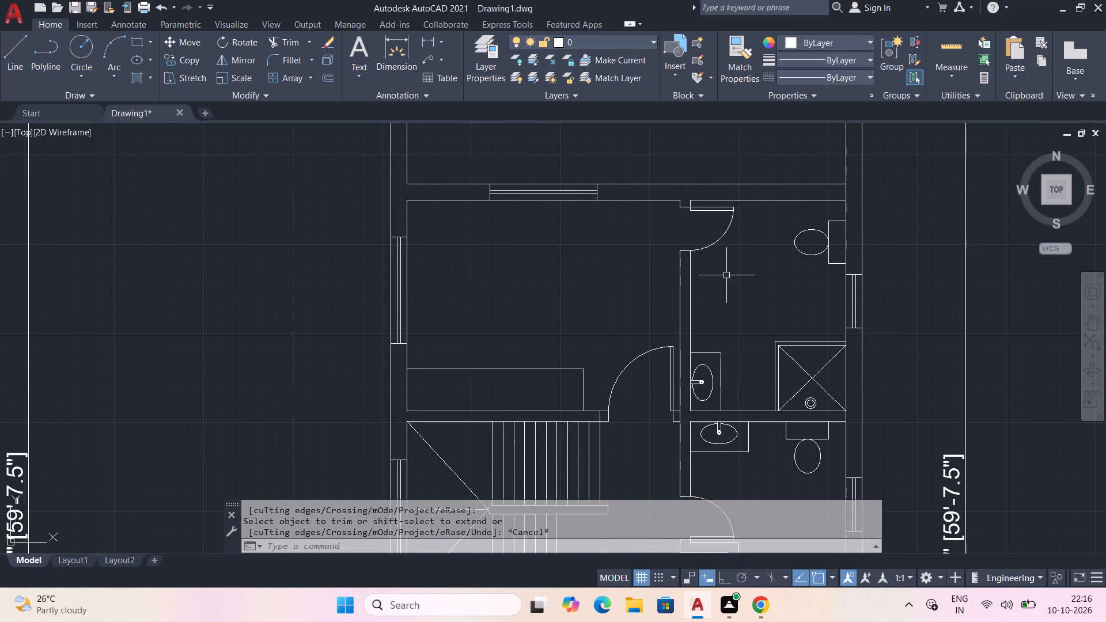
{"action": "middle_click_drag", "start_coordinate": [796, 410], "coordinate": [803, 310]}
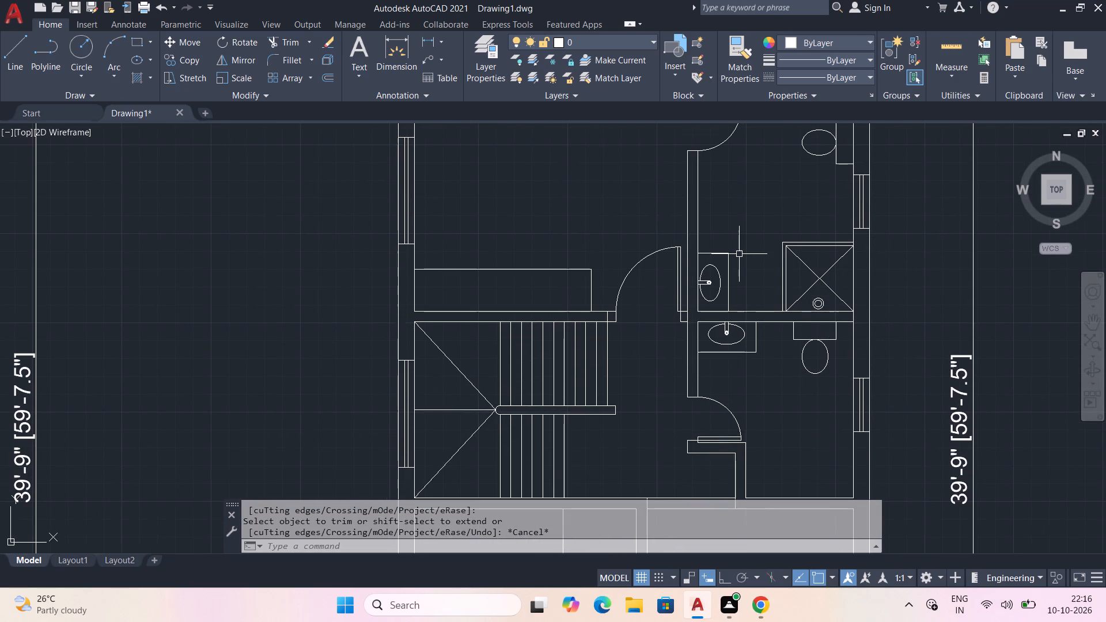
{"action": "scroll", "coordinate": [739, 254], "scroll_direction": "up", "scroll_amount": 1}
{"action": "scroll", "coordinate": [739, 254], "scroll_direction": "down", "scroll_amount": 3}
{"action": "scroll", "coordinate": [691, 375], "scroll_direction": "up", "scroll_amount": 3}
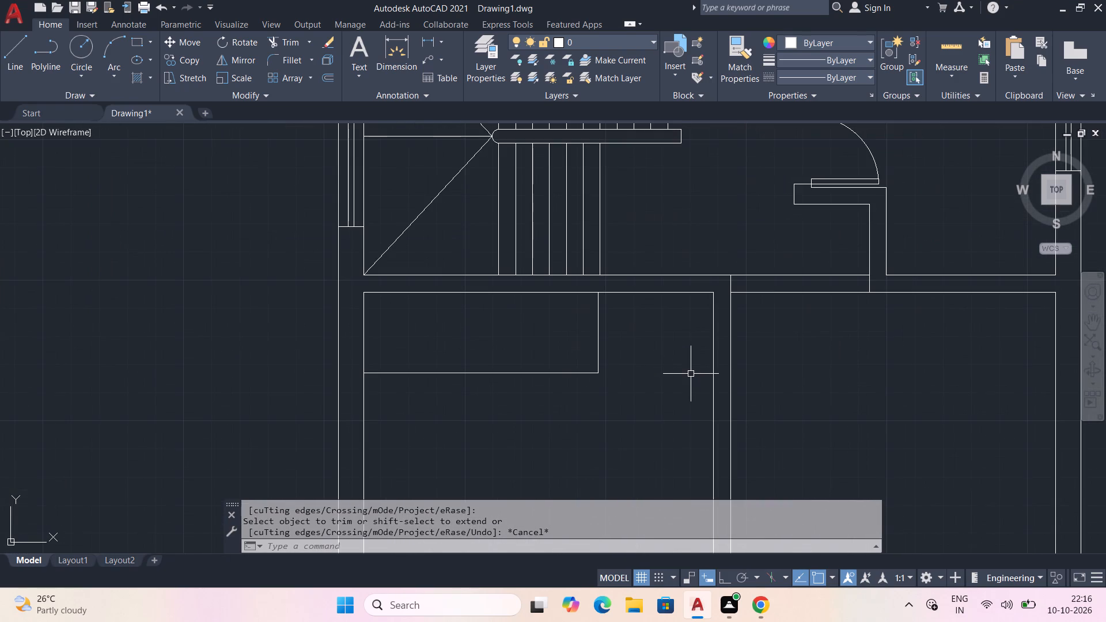
{"action": "scroll", "coordinate": [695, 327], "scroll_direction": "down", "scroll_amount": 1}
{"action": "middle_click_drag", "start_coordinate": [792, 317], "coordinate": [784, 385]}
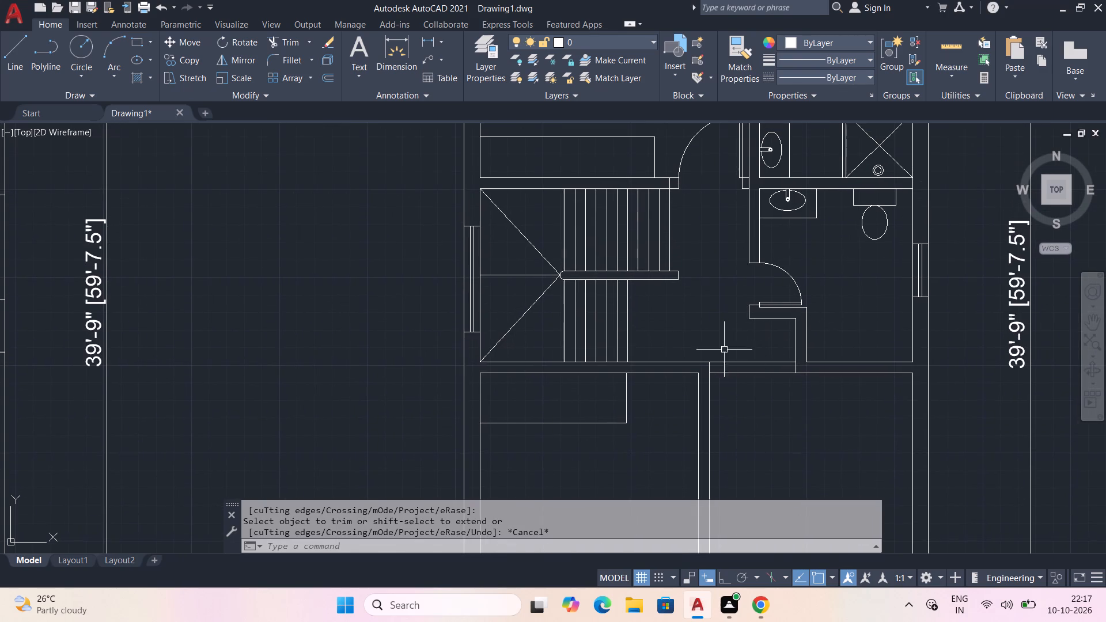
{"action": "scroll", "coordinate": [647, 380], "scroll_direction": "up", "scroll_amount": 2}
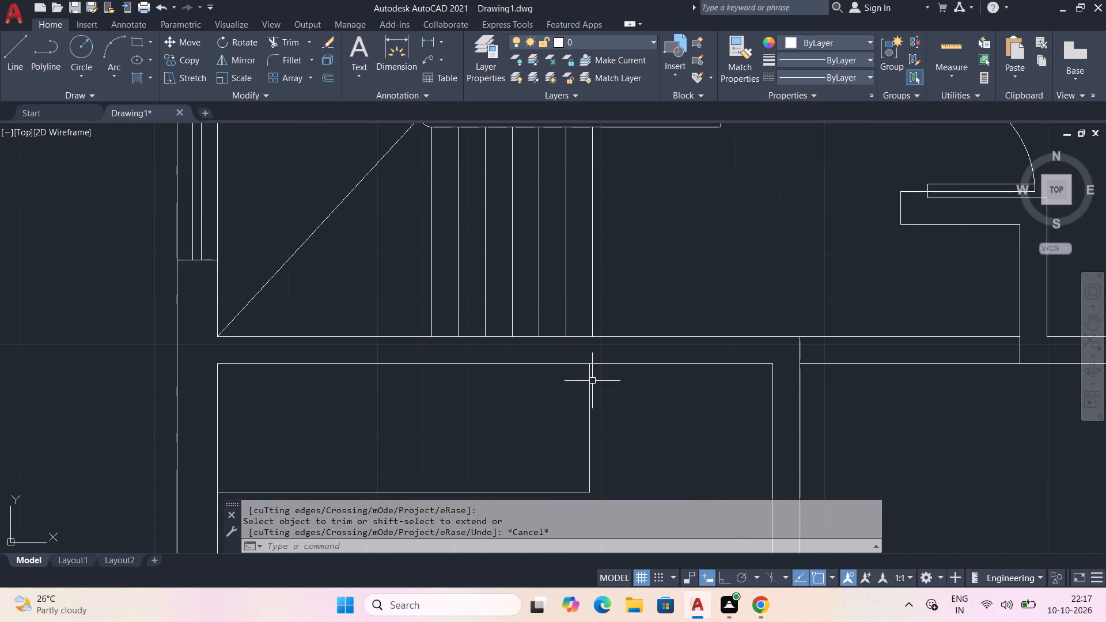
{"action": "type", "text": "EX"}
{"action": "key", "text": "space"}
{"action": "left_click", "coordinate": [592, 382]}
{"action": "key", "text": "Escape"}
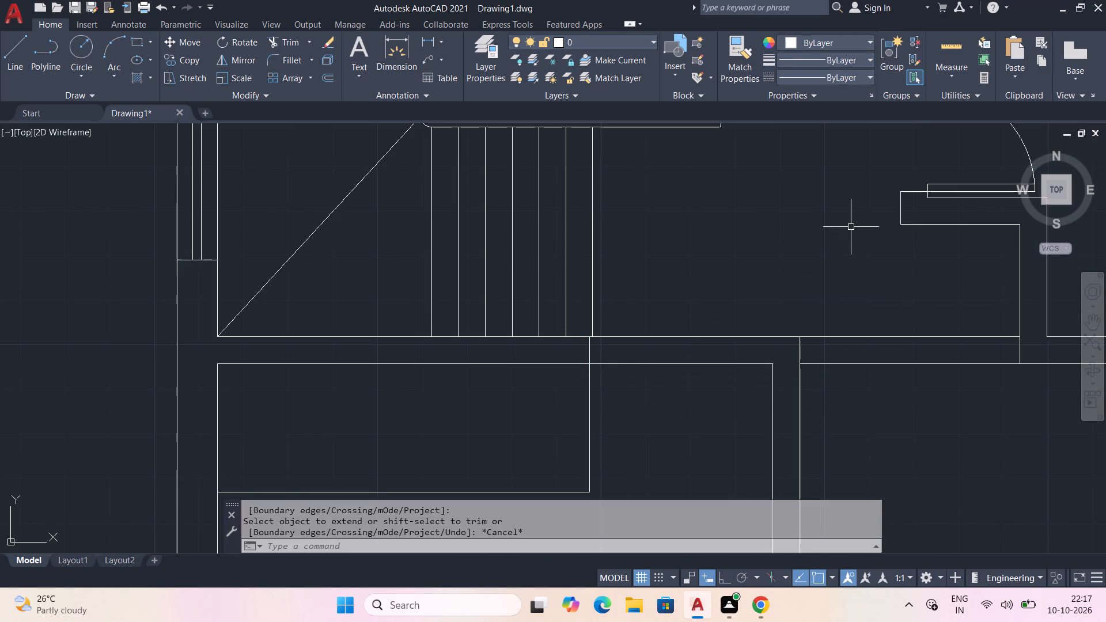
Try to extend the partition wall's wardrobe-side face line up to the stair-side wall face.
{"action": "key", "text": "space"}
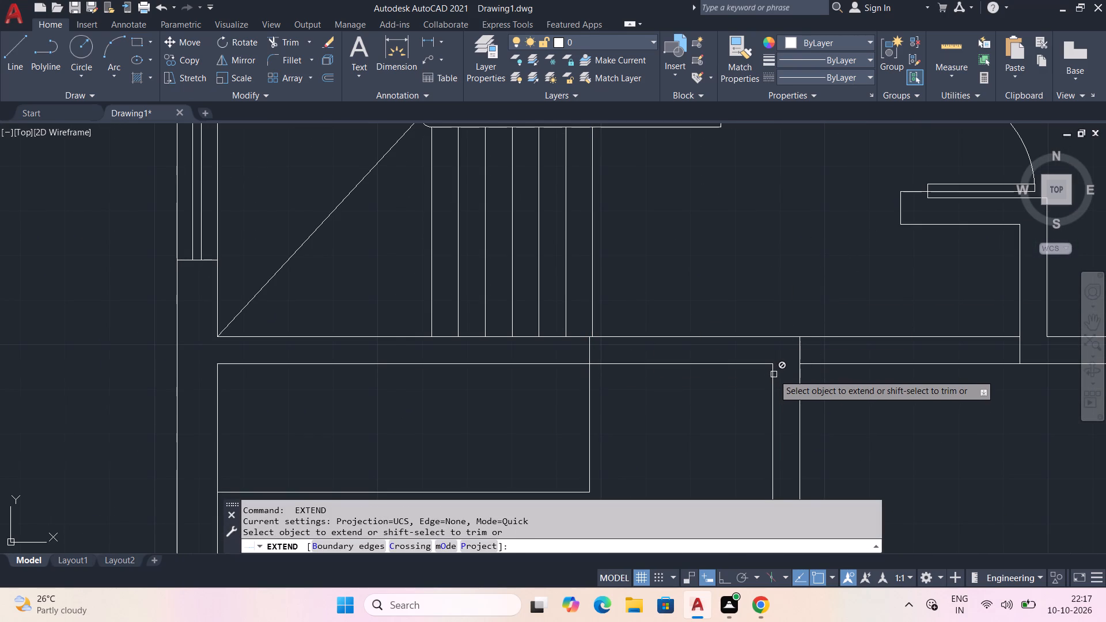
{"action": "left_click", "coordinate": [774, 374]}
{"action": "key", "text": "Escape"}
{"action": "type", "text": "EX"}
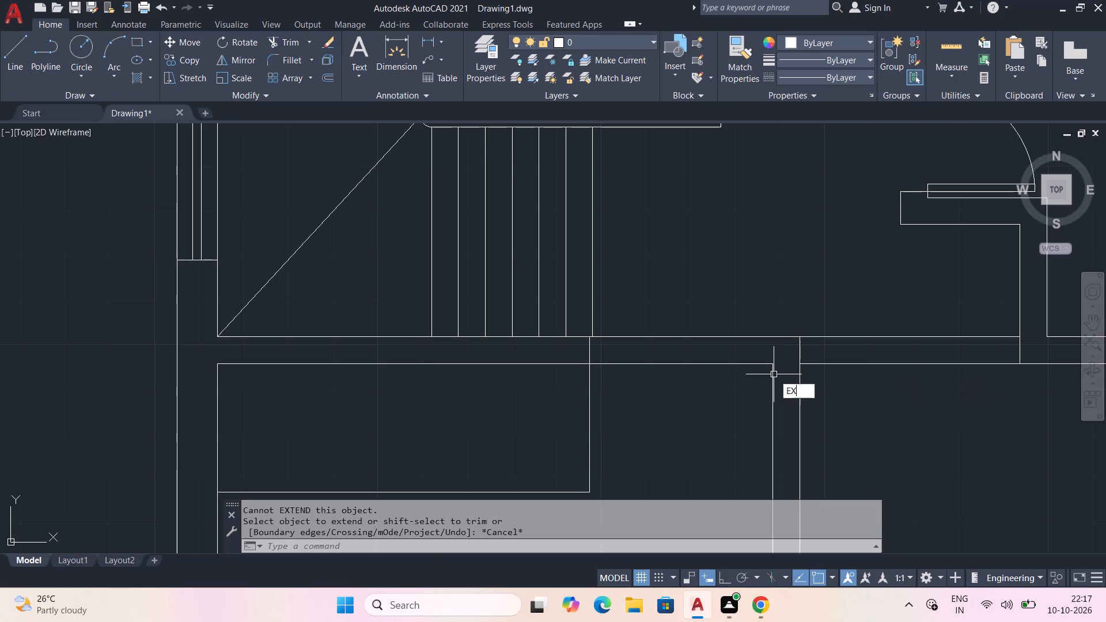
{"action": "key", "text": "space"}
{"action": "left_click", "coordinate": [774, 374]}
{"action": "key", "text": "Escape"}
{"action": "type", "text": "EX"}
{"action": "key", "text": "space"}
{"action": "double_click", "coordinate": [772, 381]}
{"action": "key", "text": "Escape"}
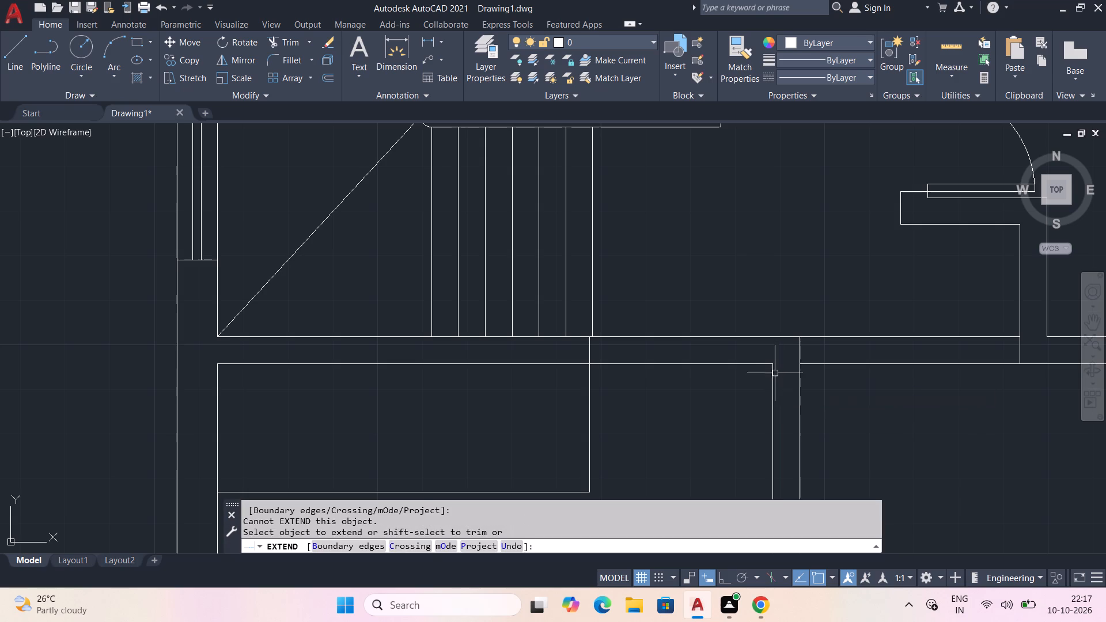
Draw a vertical line about 6 inches long continuing the partition's wardrobe-side face up to the stair-side wall face.
{"action": "scroll", "coordinate": [744, 362], "scroll_direction": "up", "scroll_amount": 2}
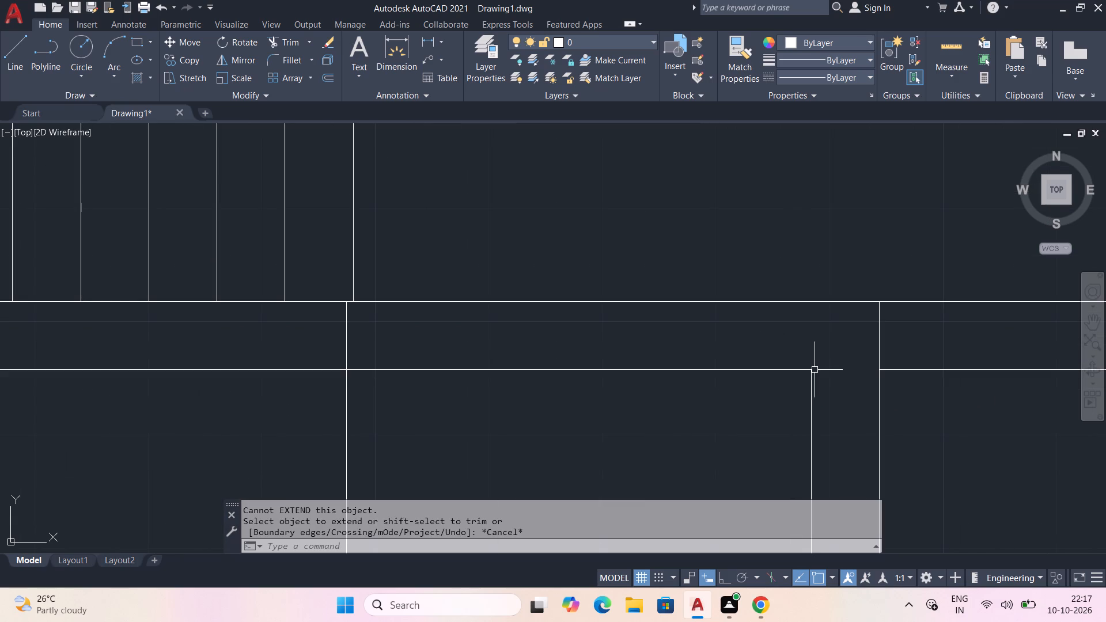
{"action": "key", "text": "l"}
{"action": "key", "text": "space"}
{"action": "left_click", "coordinate": [806, 373]}
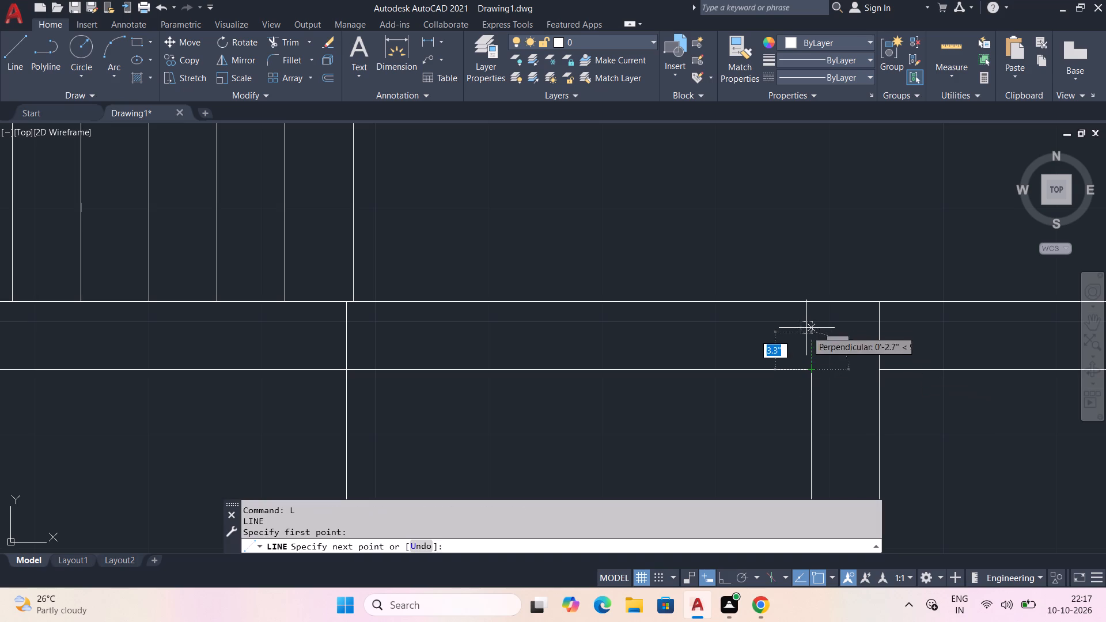
{"action": "left_click", "coordinate": [813, 301]}
{"action": "key", "text": "space"}
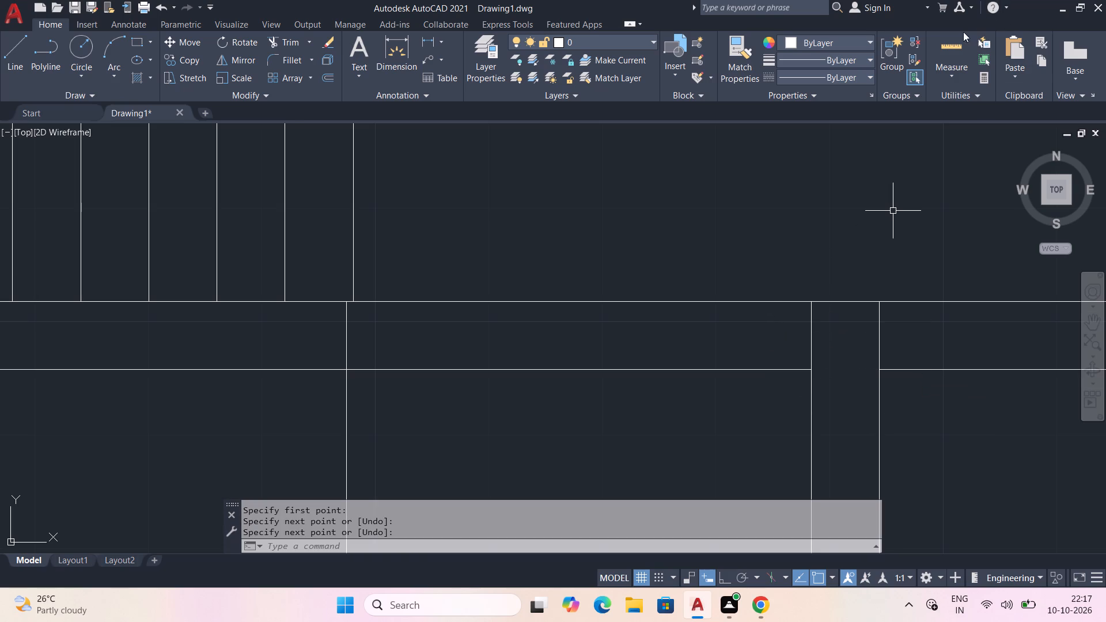
Quick-measure the wall segments on both sides of the partition below the stairs.
{"action": "left_click", "coordinate": [956, 43]}
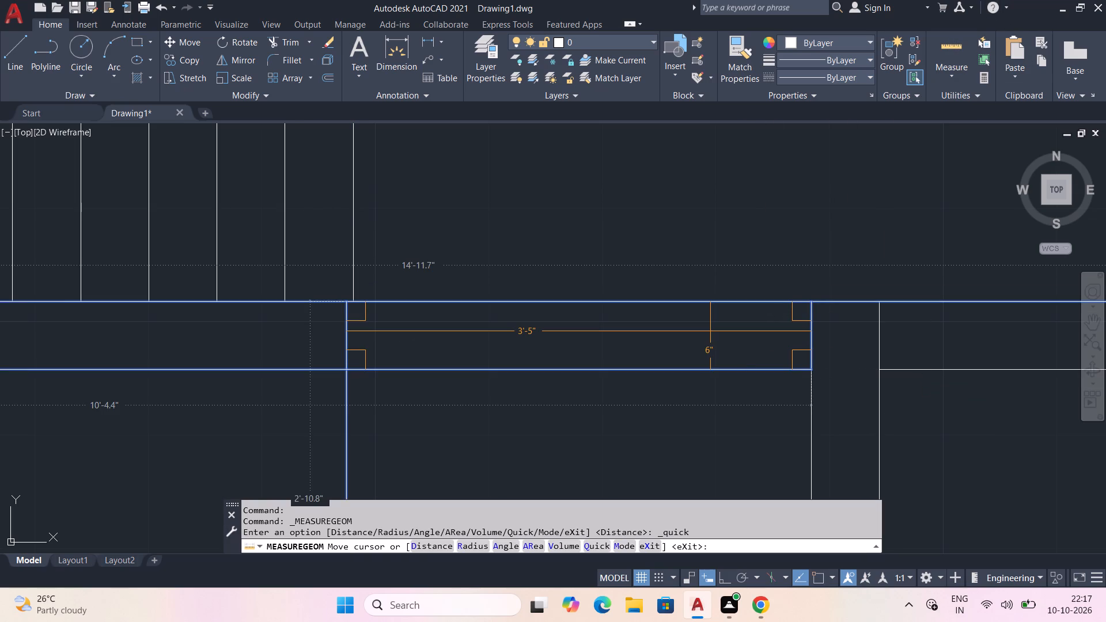
{"action": "middle_click_drag", "start_coordinate": [917, 350], "coordinate": [479, 340]}
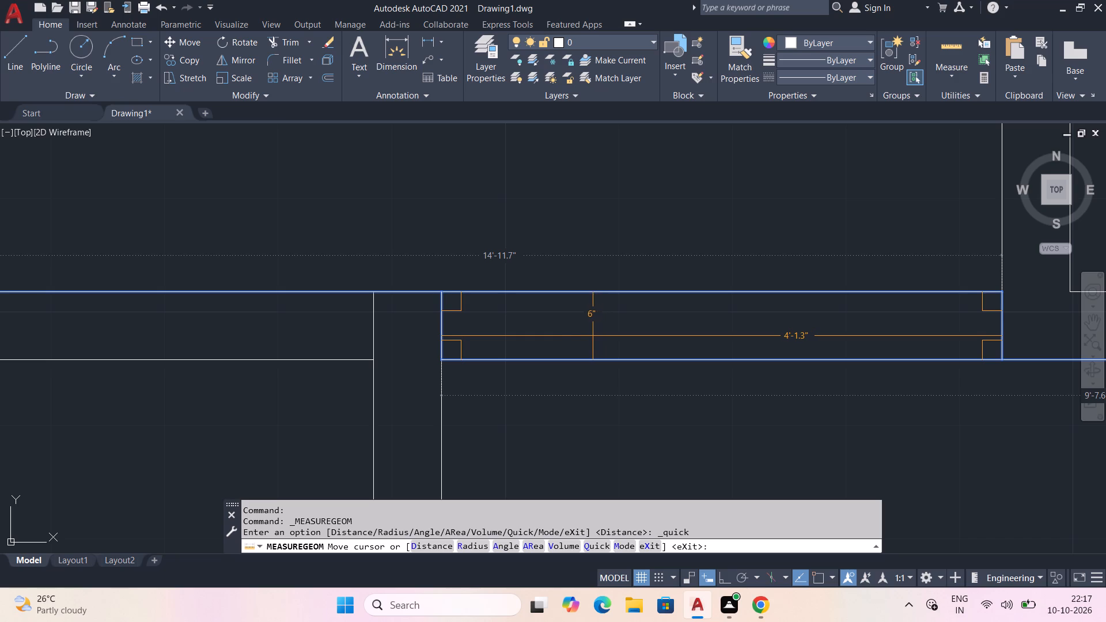
{"action": "key", "text": "Escape"}
Copy the upper bedroom door by its hinge corner onto the wall below the stair hall, once on each side of the partition.
{"action": "scroll", "coordinate": [588, 340], "scroll_direction": "down", "scroll_amount": 4}
{"action": "middle_click_drag", "start_coordinate": [544, 403], "coordinate": [671, 358]}
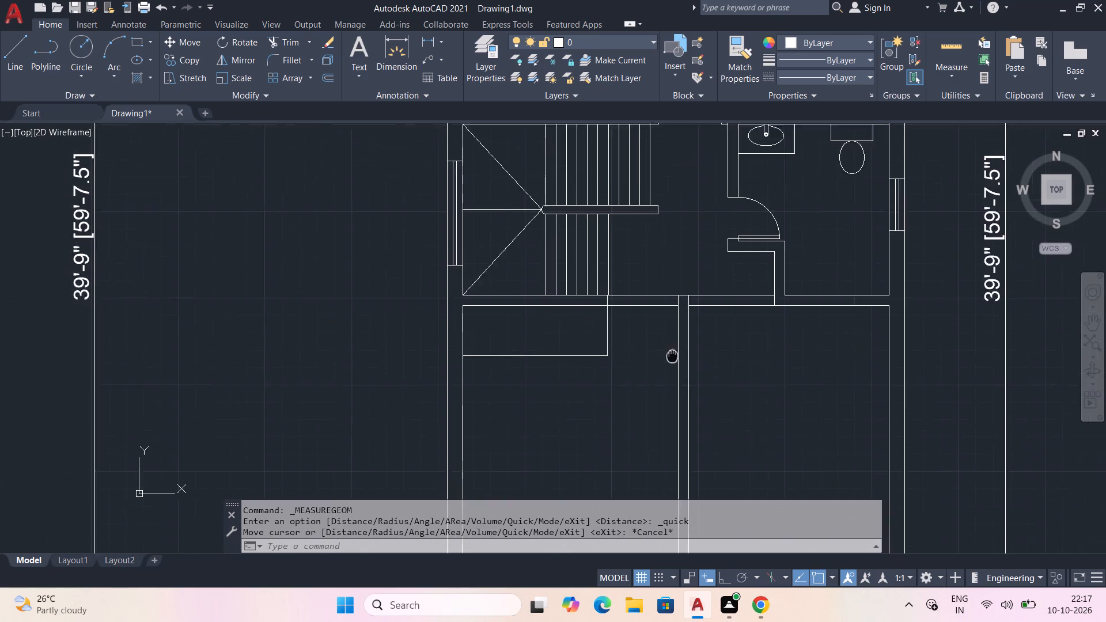
{"action": "middle_click_drag", "start_coordinate": [671, 358], "coordinate": [646, 418]}
{"action": "scroll", "coordinate": [678, 168], "scroll_direction": "up", "scroll_amount": 1}
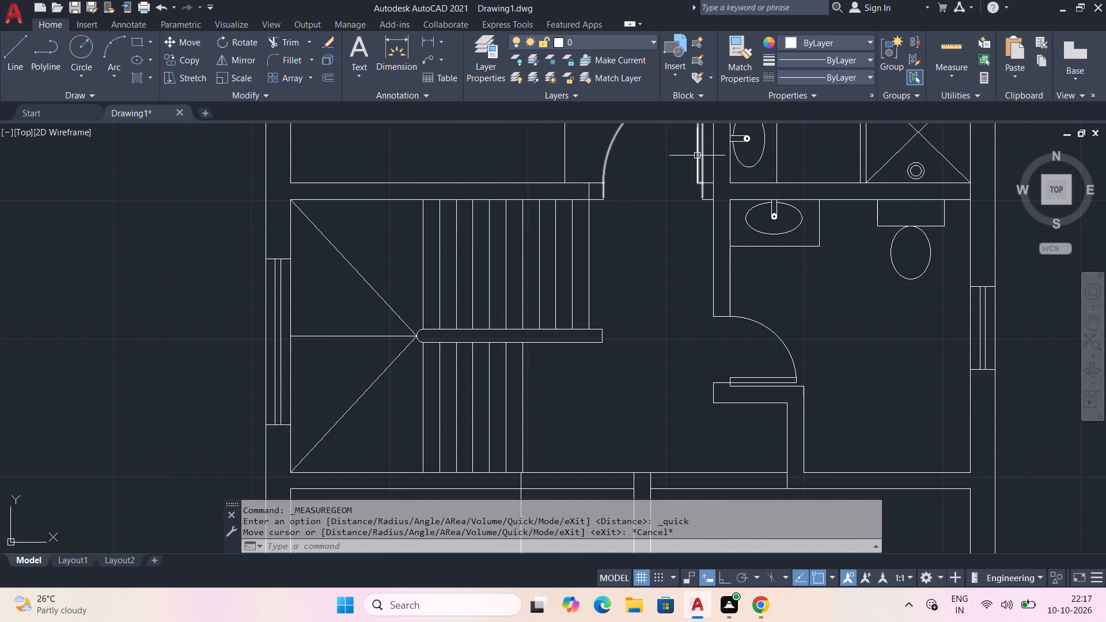
{"action": "left_click", "coordinate": [697, 155]}
{"action": "scroll", "coordinate": [681, 207], "scroll_direction": "up", "scroll_amount": 3}
{"action": "left_click", "coordinate": [188, 56]}
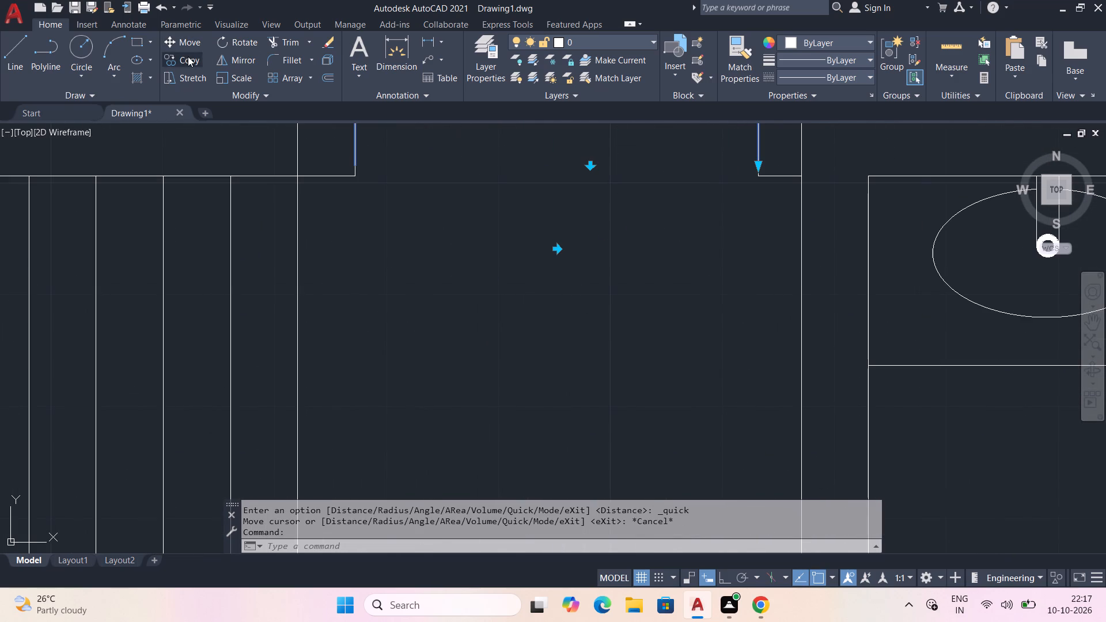
{"action": "middle_click_drag", "start_coordinate": [750, 181], "coordinate": [721, 369]}
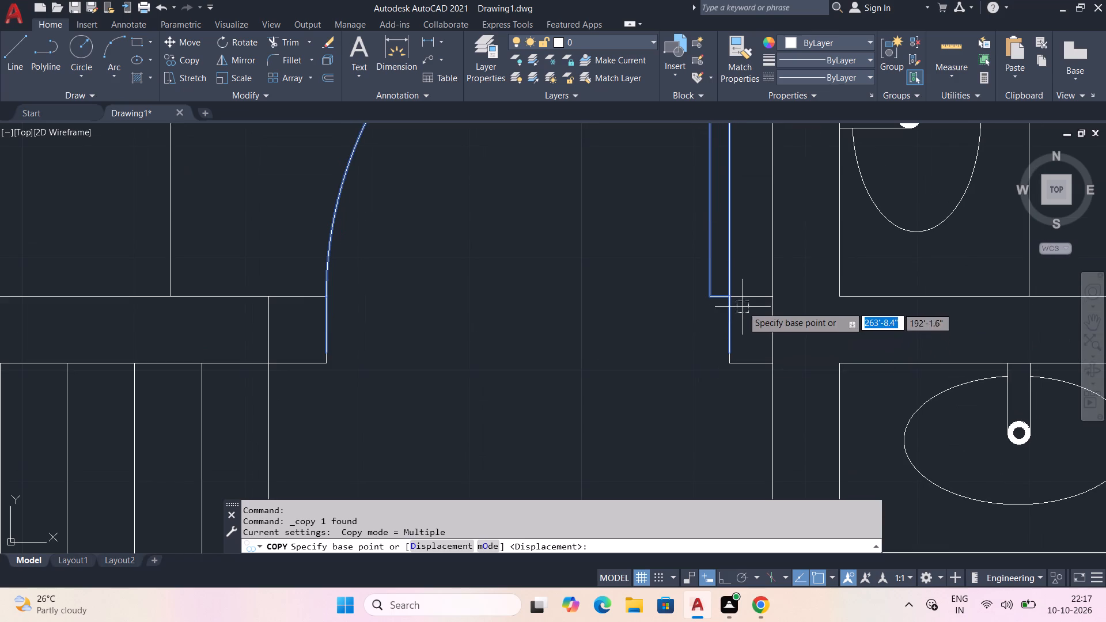
{"action": "left_click", "coordinate": [730, 299]}
{"action": "middle_click_drag", "start_coordinate": [691, 413], "coordinate": [716, 7]}
{"action": "scroll", "coordinate": [724, 304], "scroll_direction": "down", "scroll_amount": 1}
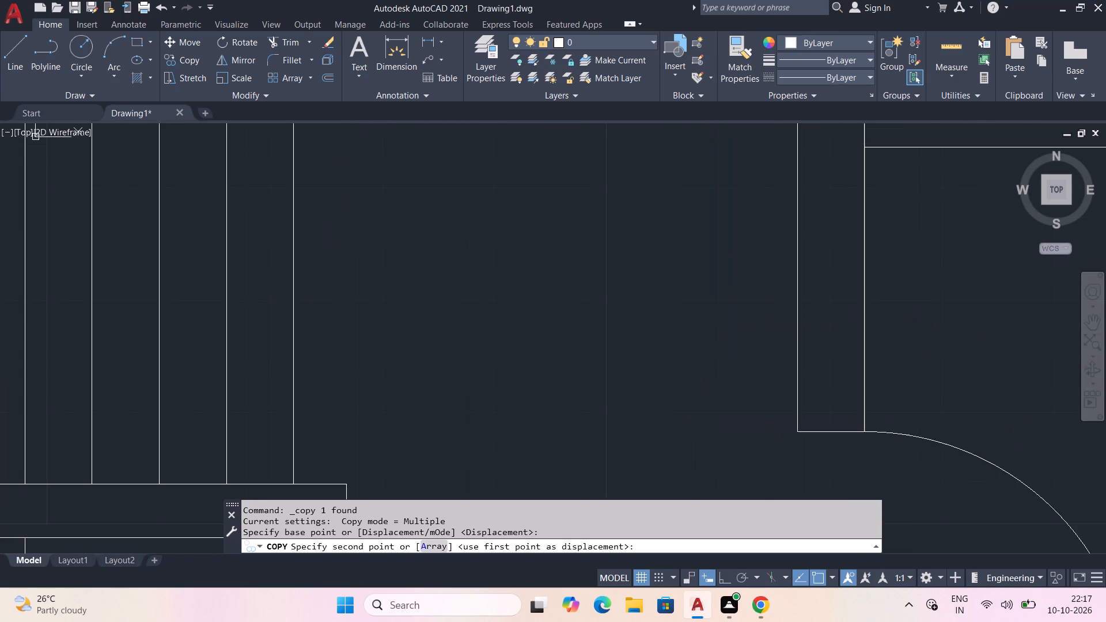
{"action": "middle_click_drag", "start_coordinate": [719, 391], "coordinate": [723, 0]}
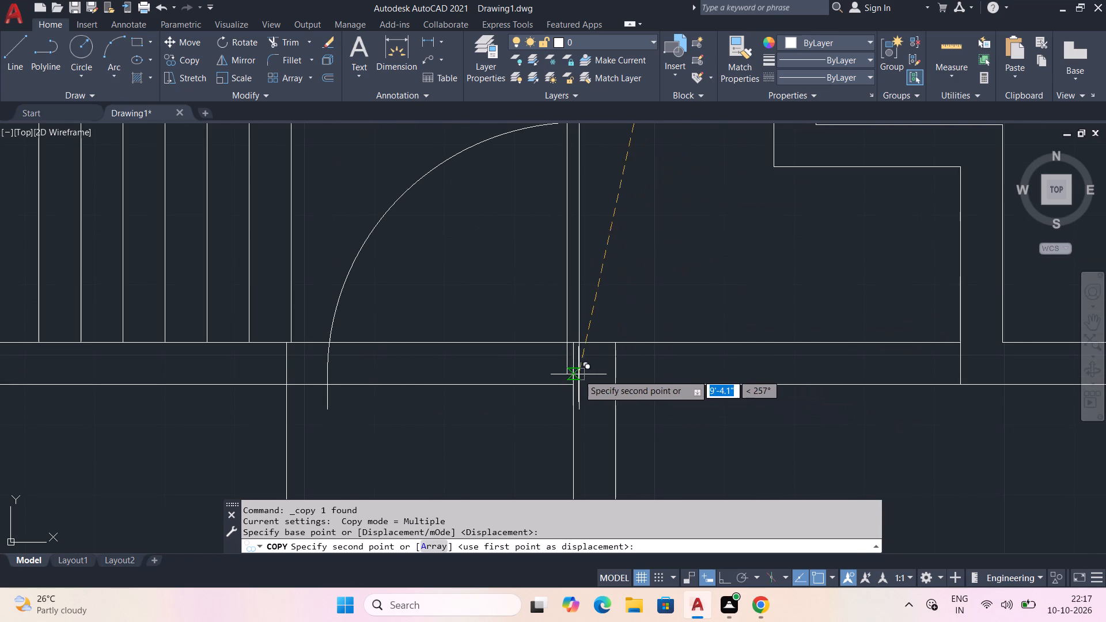
{"action": "scroll", "coordinate": [565, 362], "scroll_direction": "up", "scroll_amount": 1}
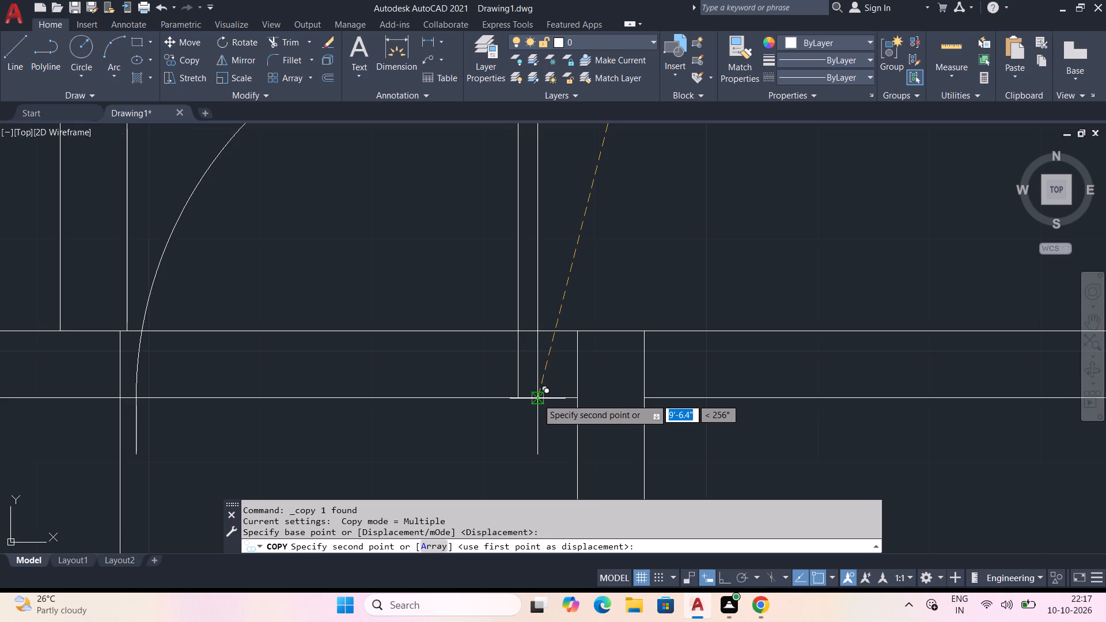
{"action": "scroll", "coordinate": [537, 399], "scroll_direction": "up", "scroll_amount": 1}
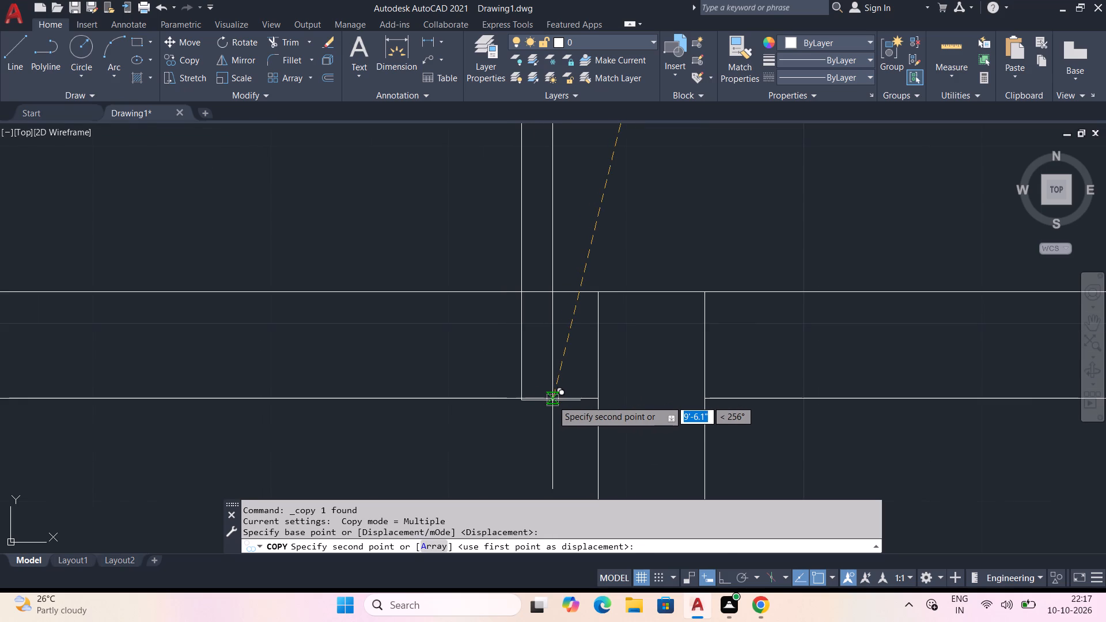
{"action": "left_click", "coordinate": [552, 400]}
{"action": "scroll", "coordinate": [575, 435], "scroll_direction": "down", "scroll_amount": 2}
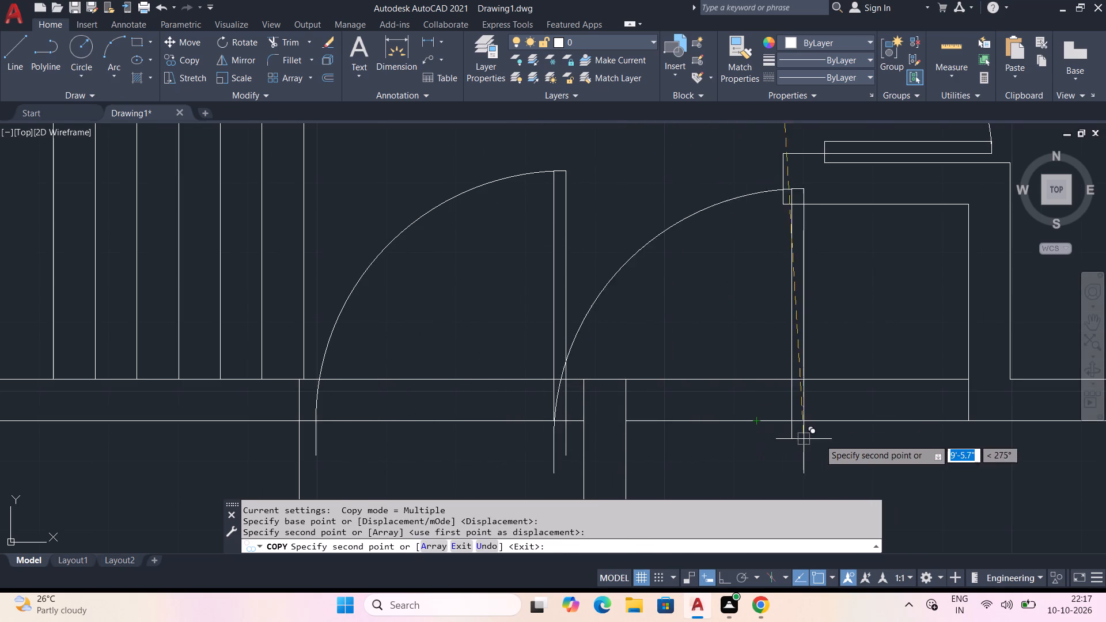
{"action": "left_click", "coordinate": [889, 423]}
{"action": "key", "text": "Escape"}
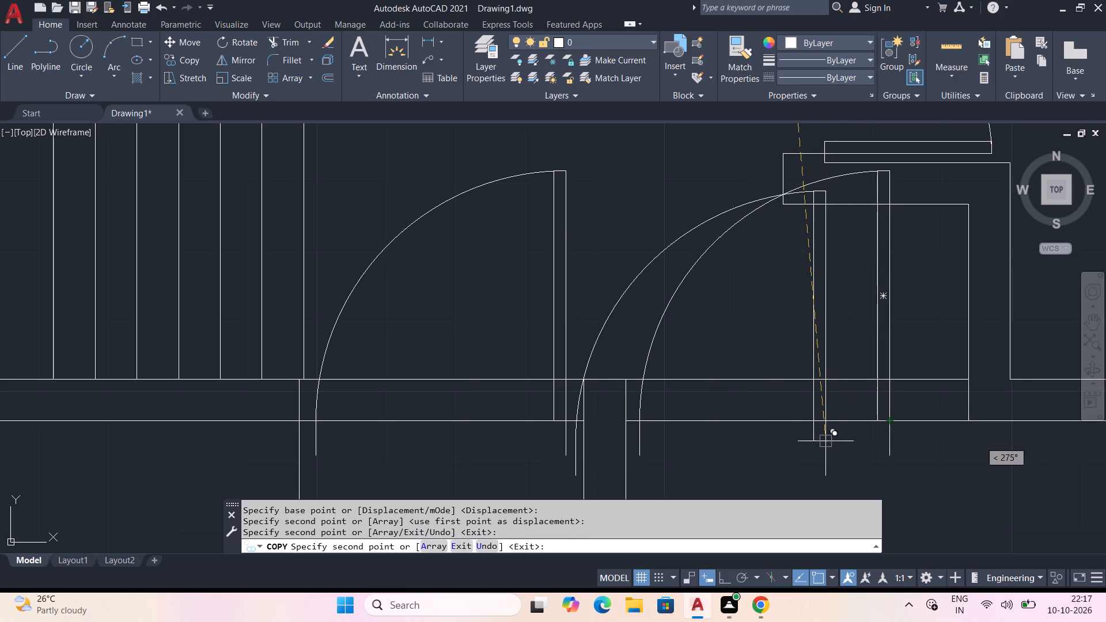
Select both copied doors and flip the wardrobe-side one so it swings down into the room below the wall.
{"action": "left_click", "coordinate": [878, 354]}
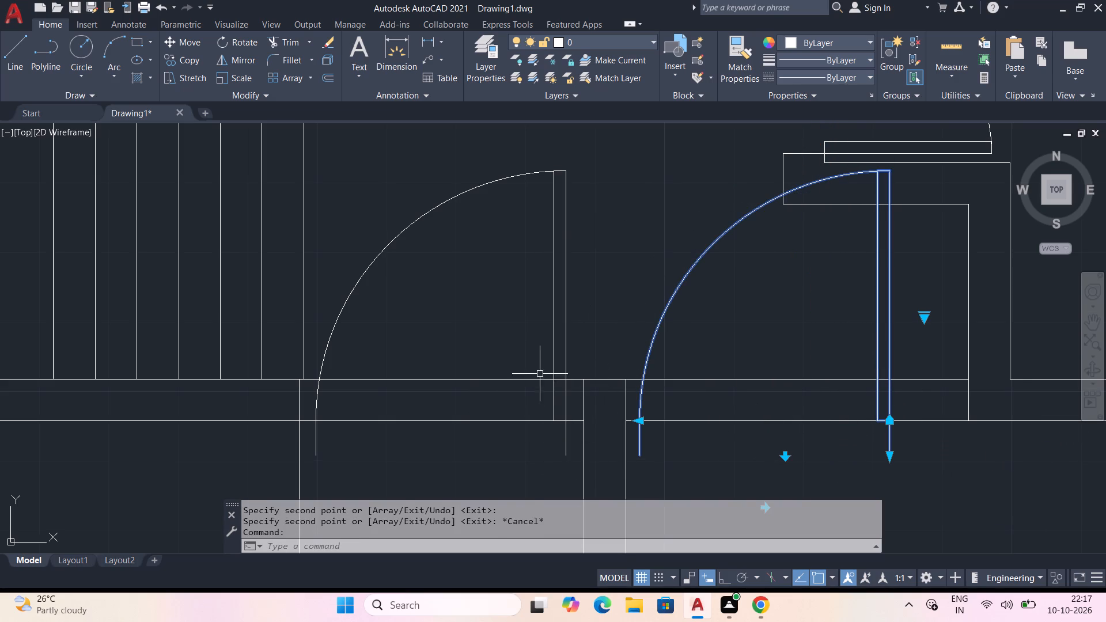
{"action": "left_click", "coordinate": [556, 352]}
{"action": "middle_click_drag", "start_coordinate": [485, 469], "coordinate": [490, 401]}
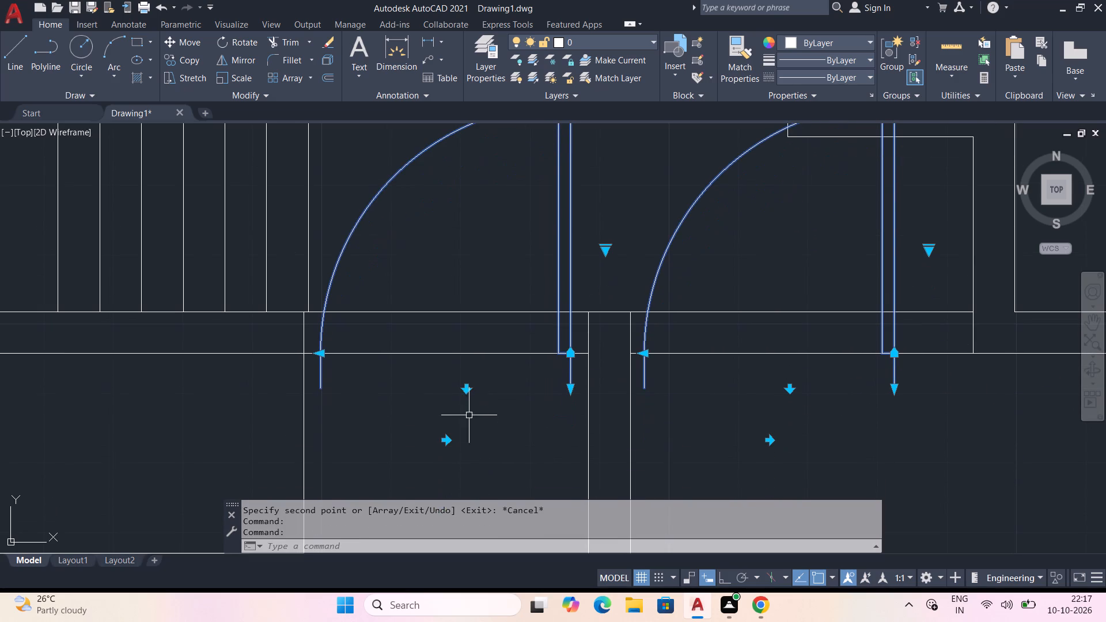
{"action": "left_click", "coordinate": [465, 389]}
Move both copied doors up about 5 inches, placing the flipped door's hinge corner on the wall's lower face.
{"action": "scroll", "coordinate": [486, 395], "scroll_direction": "up", "scroll_amount": 1}
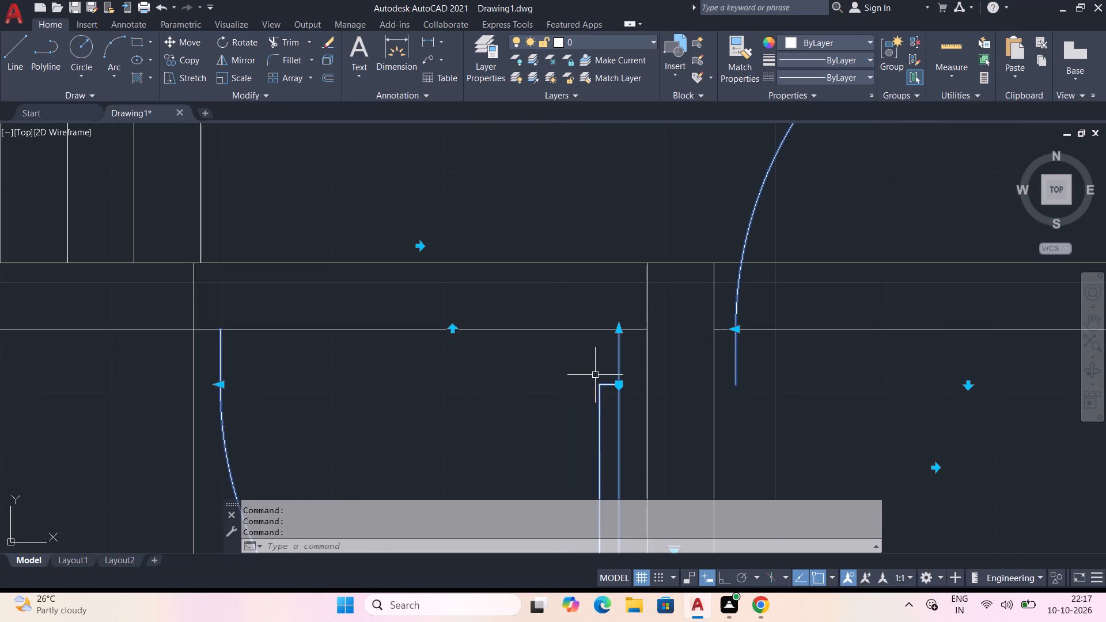
{"action": "left_click", "coordinate": [187, 40]}
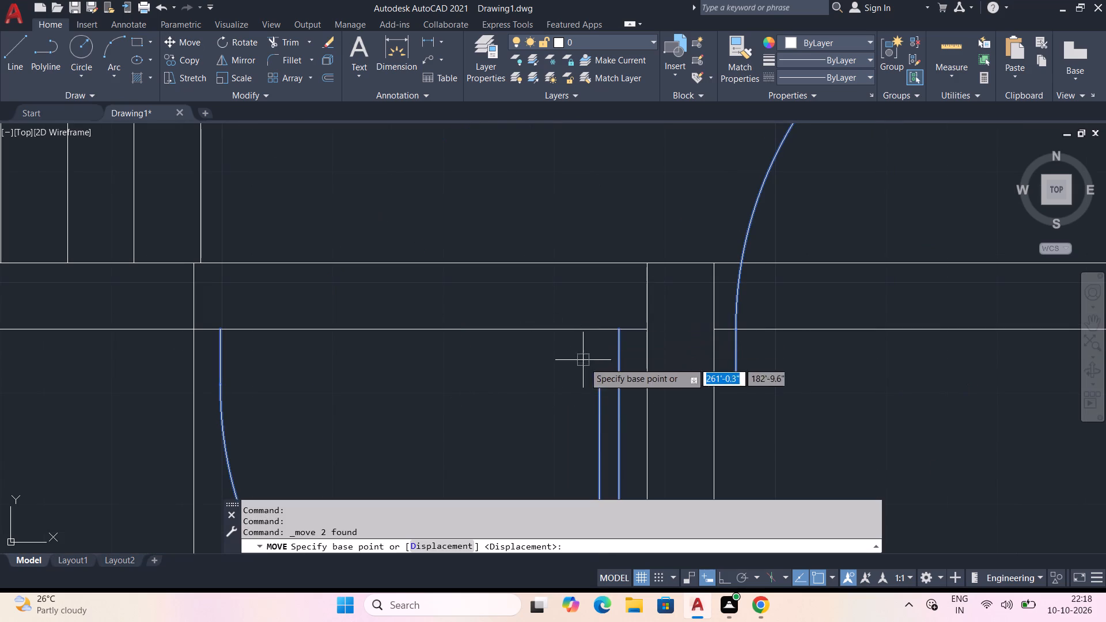
{"action": "left_click", "coordinate": [618, 386]}
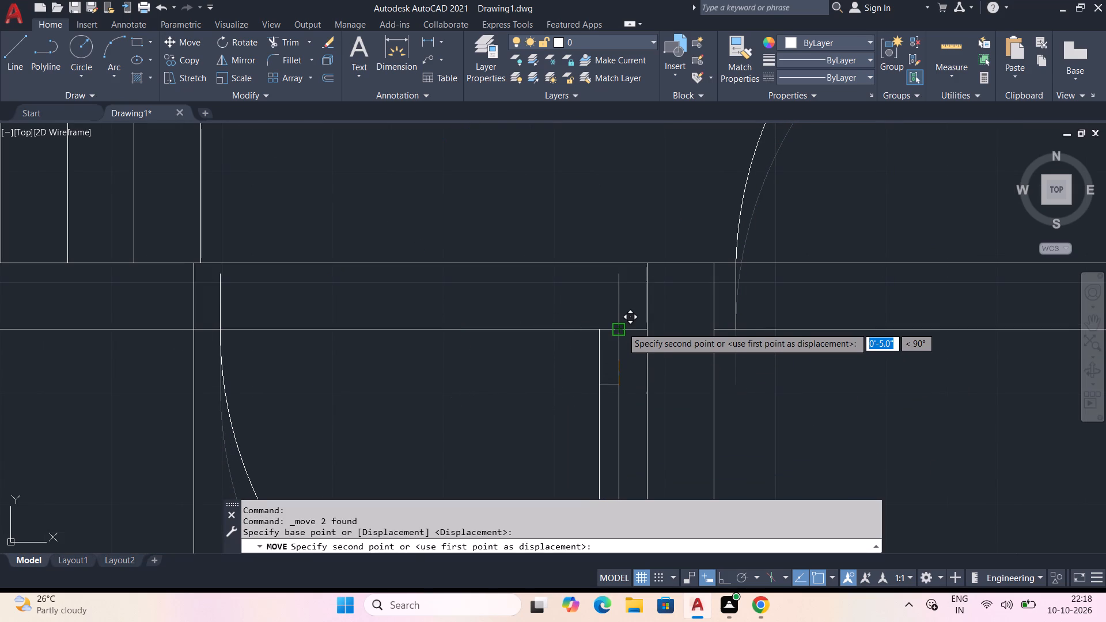
{"action": "left_click", "coordinate": [622, 327]}
Flip the copied door beside the bathroom so it hinges next to the partition and swings down into the room below.
{"action": "scroll", "coordinate": [851, 384], "scroll_direction": "down", "scroll_amount": 2}
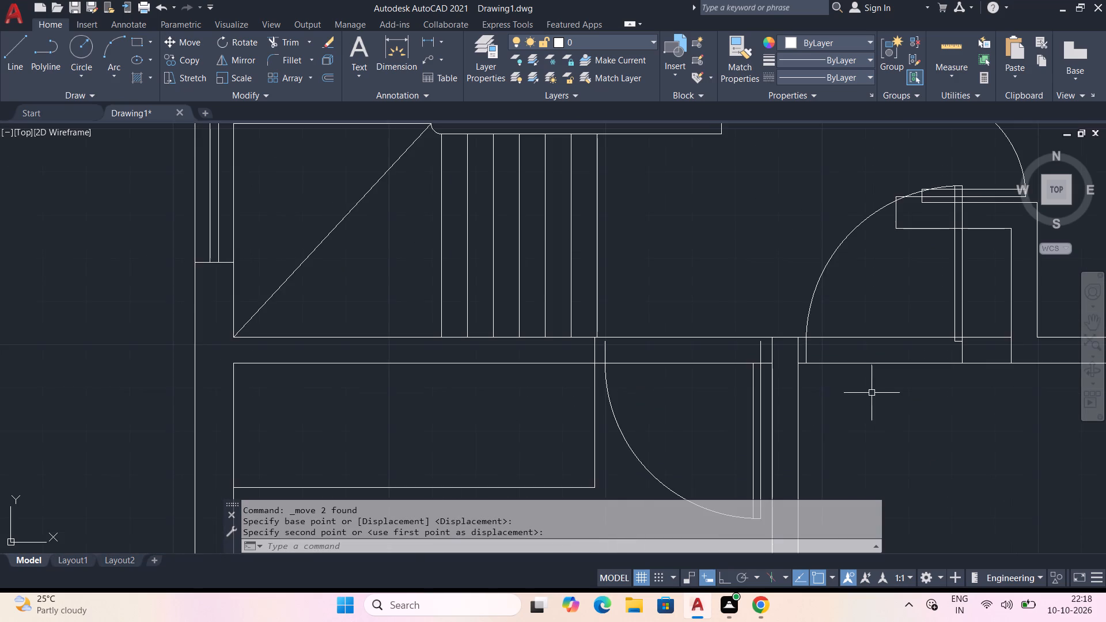
{"action": "middle_click_drag", "start_coordinate": [875, 393], "coordinate": [753, 414]}
{"action": "left_click", "coordinate": [837, 327]}
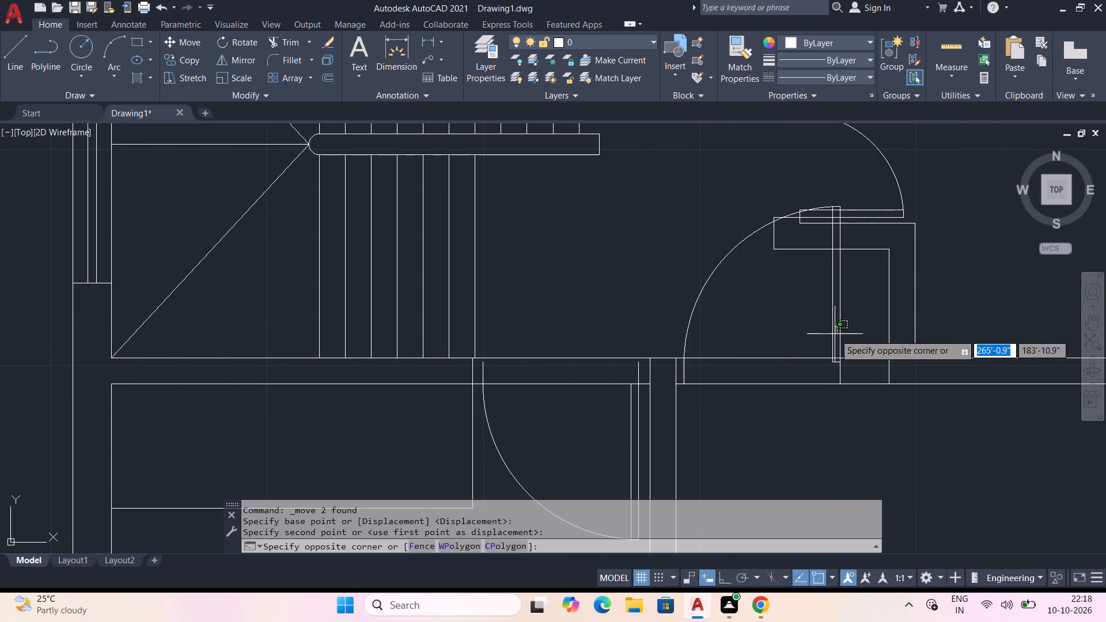
{"action": "left_click", "coordinate": [835, 334]}
{"action": "left_click", "coordinate": [837, 332]}
{"action": "left_click", "coordinate": [832, 333]}
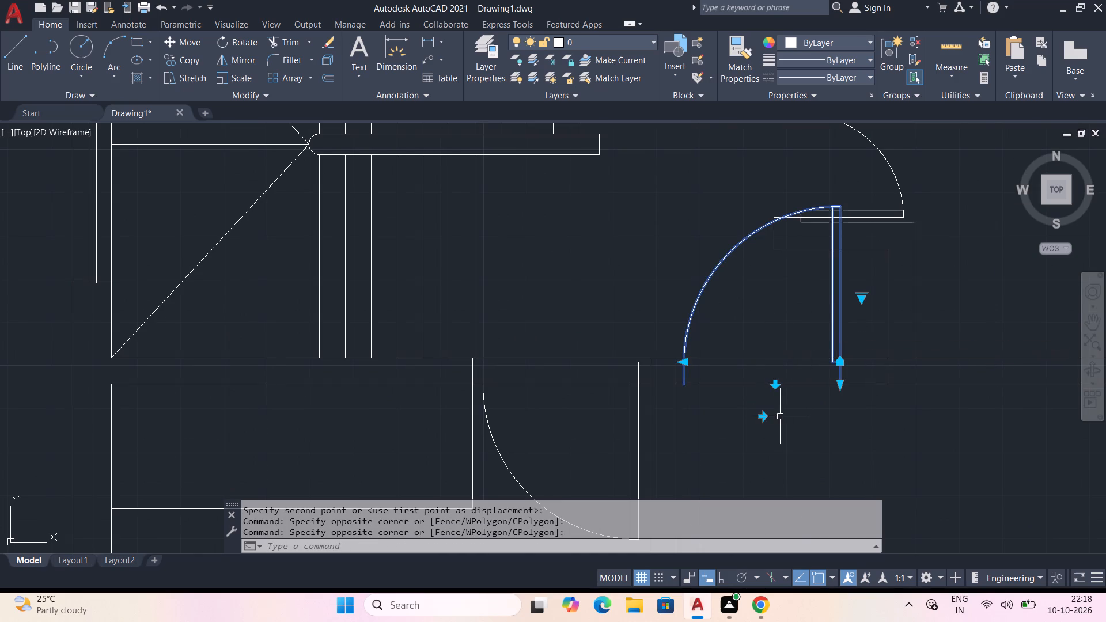
{"action": "left_click", "coordinate": [764, 415]}
{"action": "left_click", "coordinate": [752, 385]}
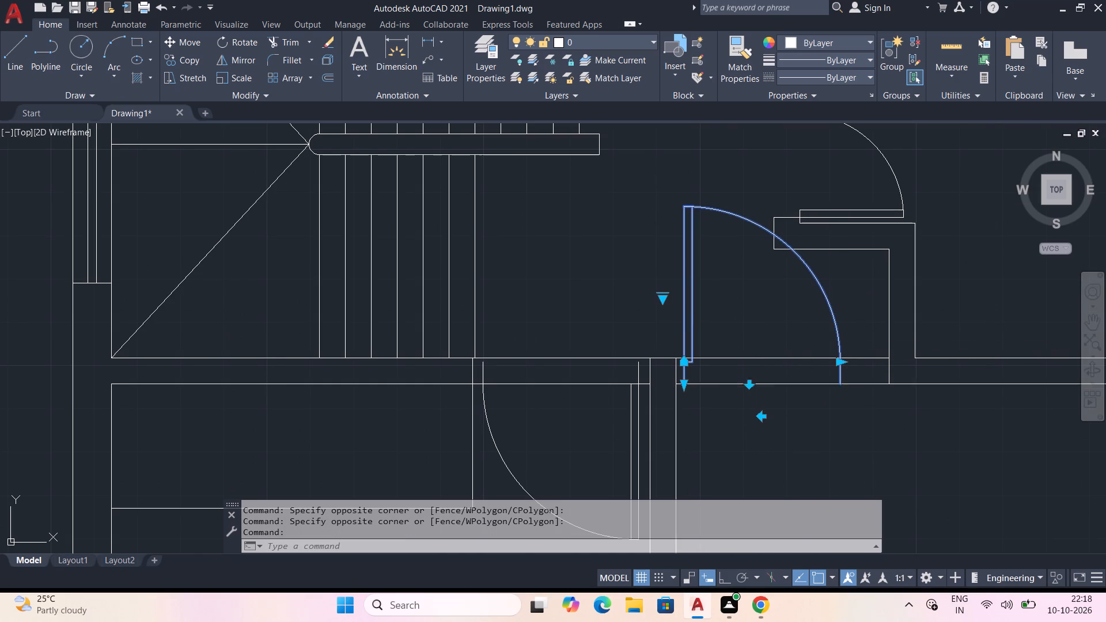
Move the flipped door by its hinge corner a few inches along the wall's lower face, away from the partition.
{"action": "middle_click_drag", "start_coordinate": [777, 426], "coordinate": [778, 418]}
{"action": "scroll", "coordinate": [703, 404], "scroll_direction": "up", "scroll_amount": 3}
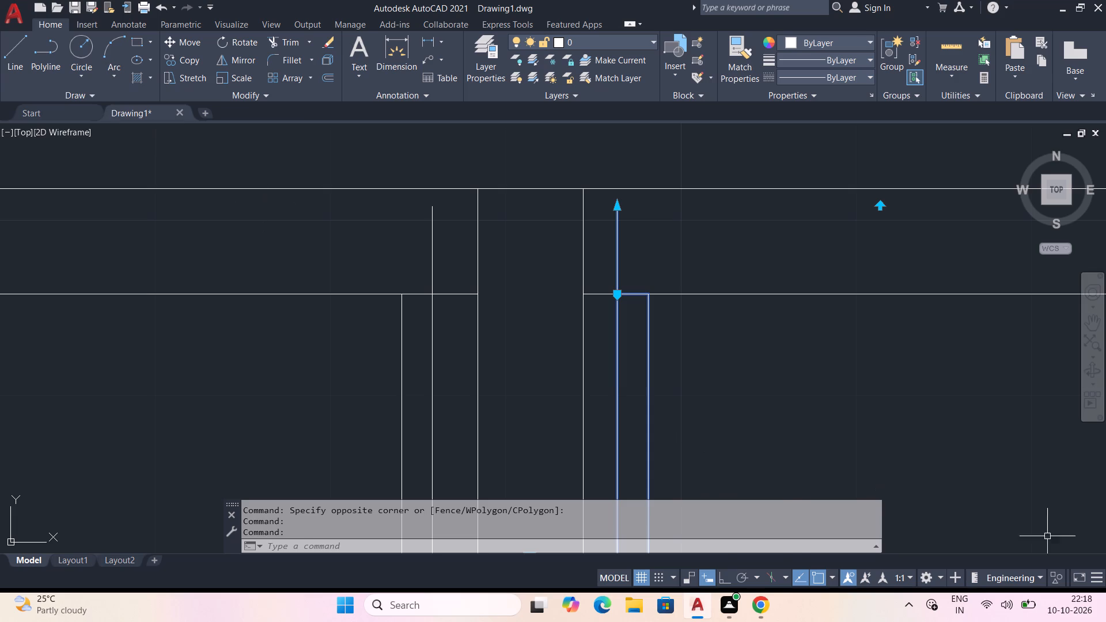
{"action": "scroll", "coordinate": [1056, 537], "scroll_direction": "down", "scroll_amount": 1}
{"action": "middle_click_drag", "start_coordinate": [925, 443], "coordinate": [653, 434]}
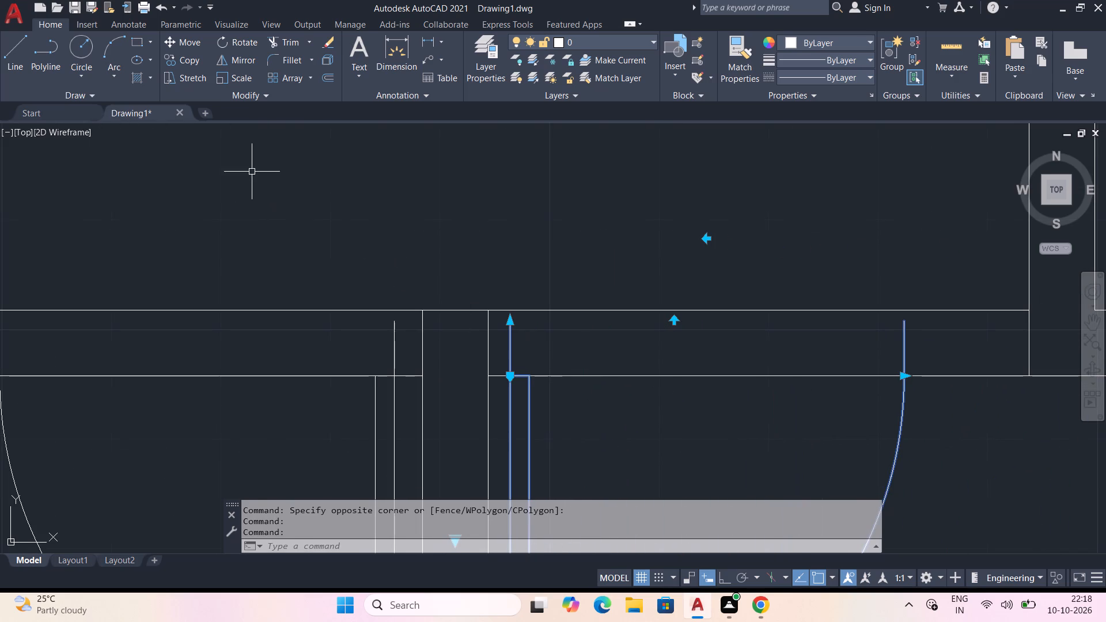
{"action": "left_click", "coordinate": [185, 37]}
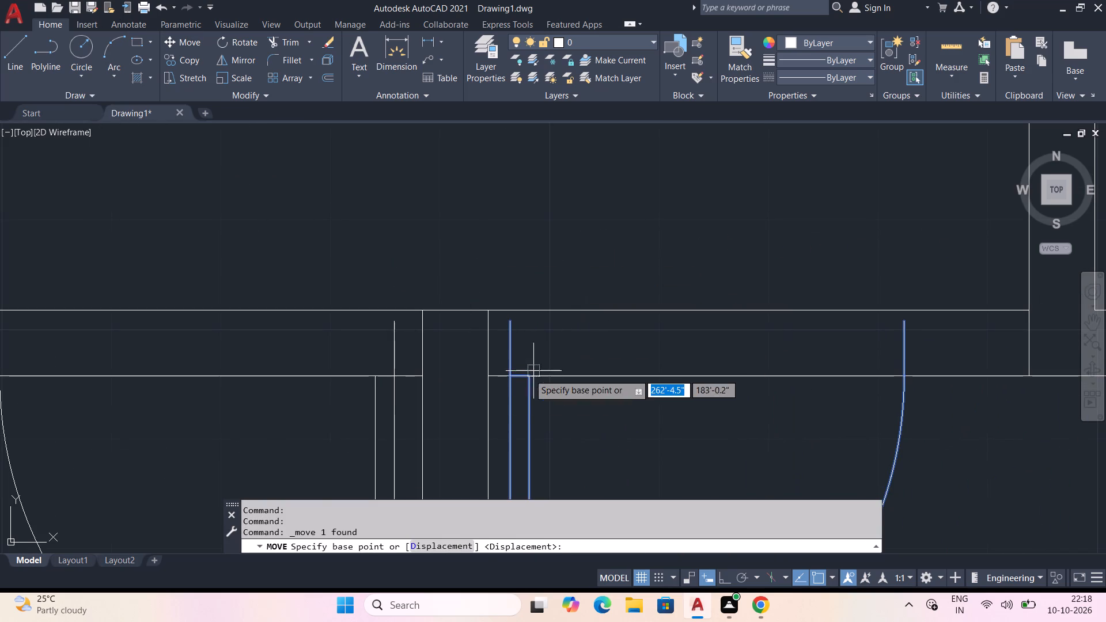
{"action": "left_click", "coordinate": [510, 374]}
{"action": "left_click", "coordinate": [549, 377]}
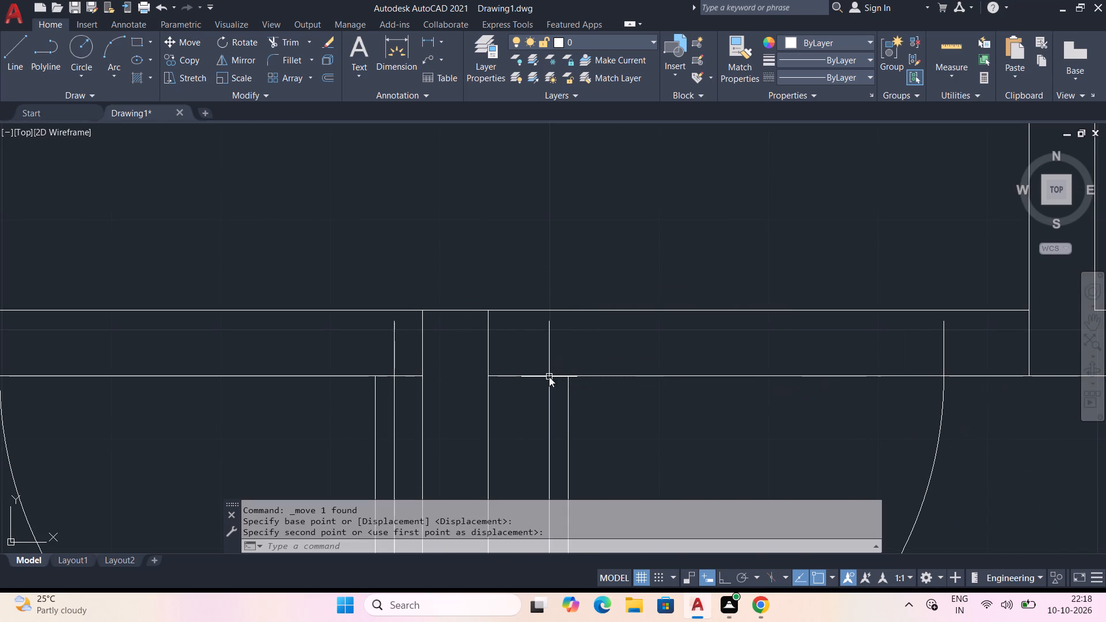
Adjust the wardrobe-side door along the wall by its hinge corner, slightly away from the partition and about 0.8 inch back toward it.
{"action": "left_click", "coordinate": [393, 381]}
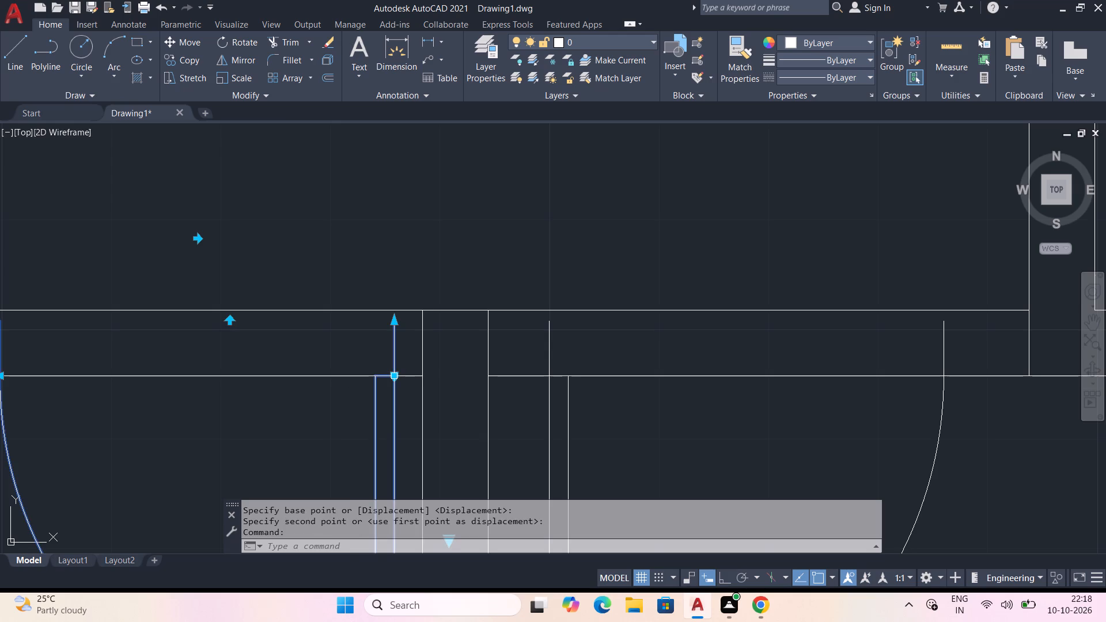
{"action": "left_click", "coordinate": [396, 373]}
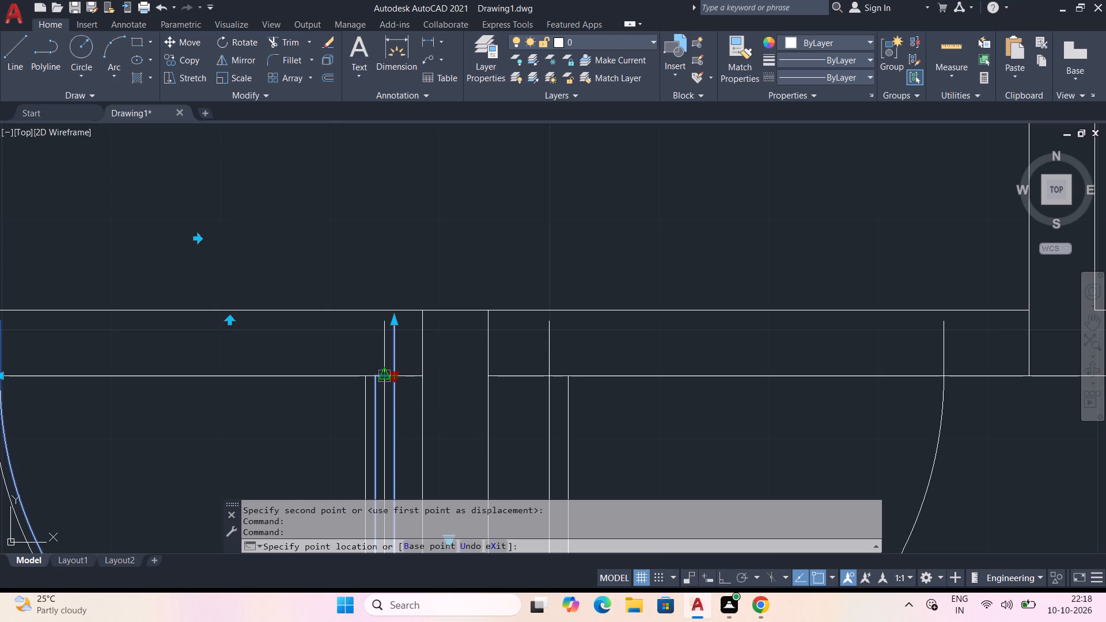
{"action": "left_click", "coordinate": [379, 373]}
{"action": "key", "text": "Escape"}
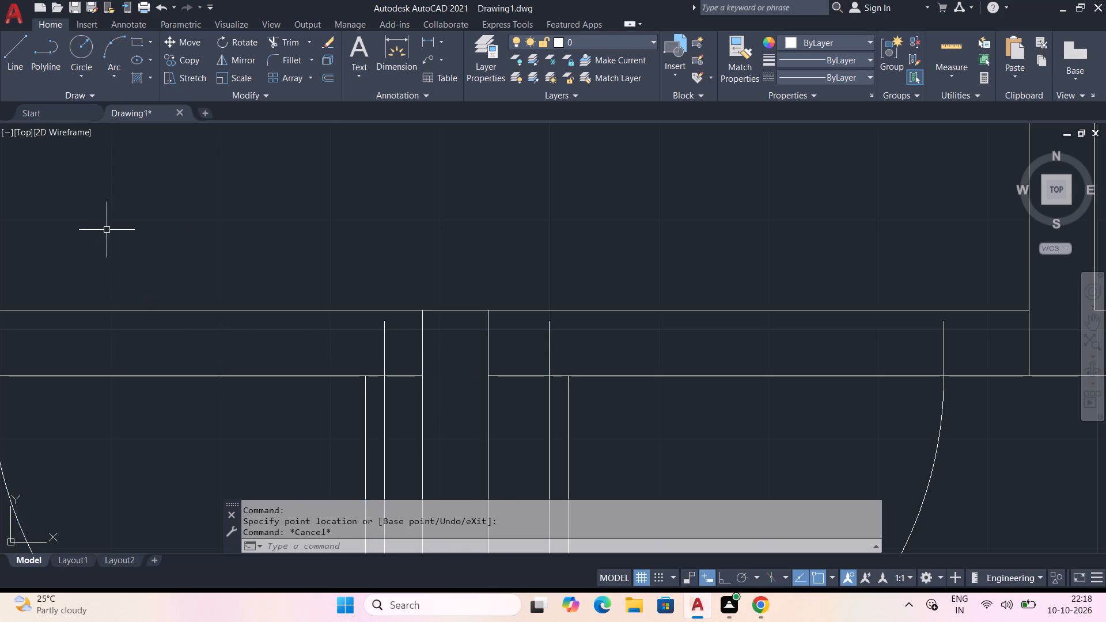
{"action": "middle_click_drag", "start_coordinate": [119, 237], "coordinate": [346, 262]}
{"action": "left_click", "coordinate": [16, 41]}
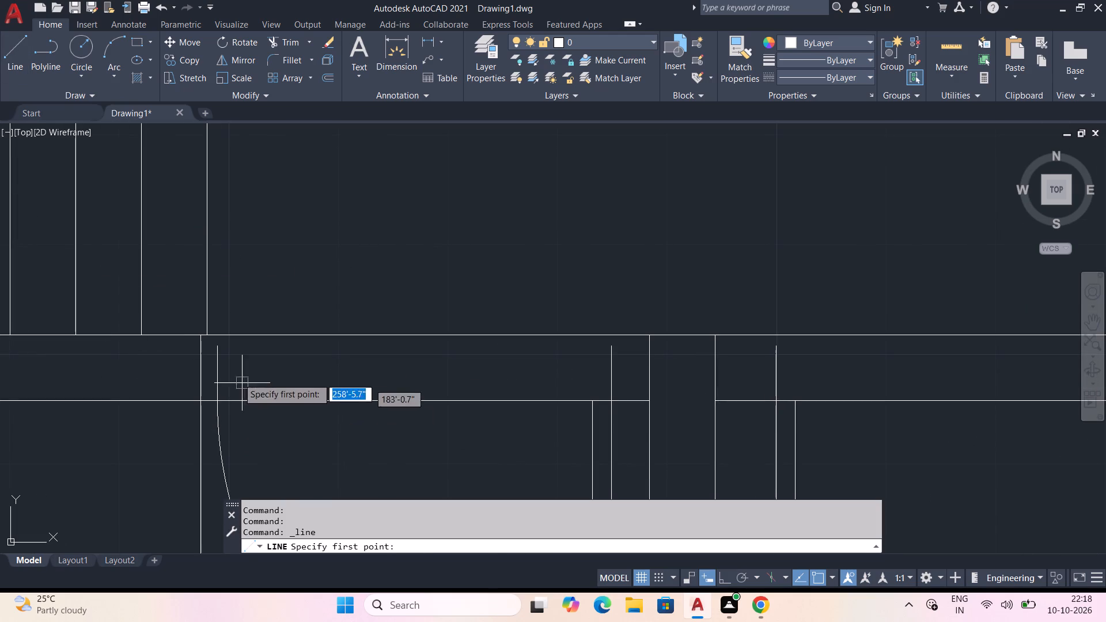
{"action": "key", "text": "Escape"}
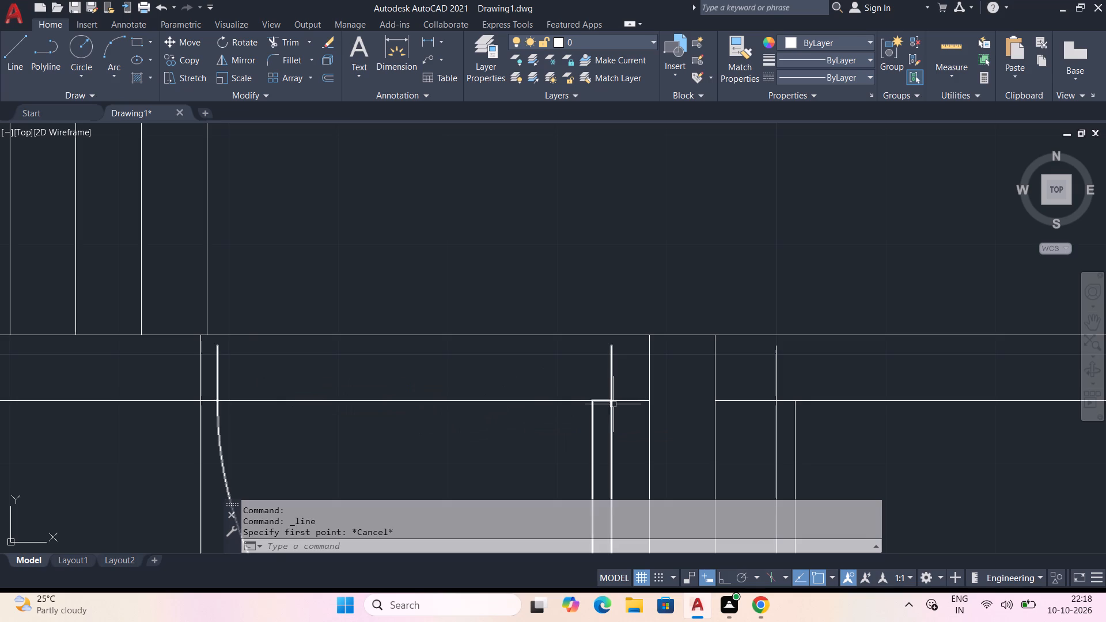
{"action": "left_click", "coordinate": [613, 409]}
{"action": "left_click", "coordinate": [613, 397]}
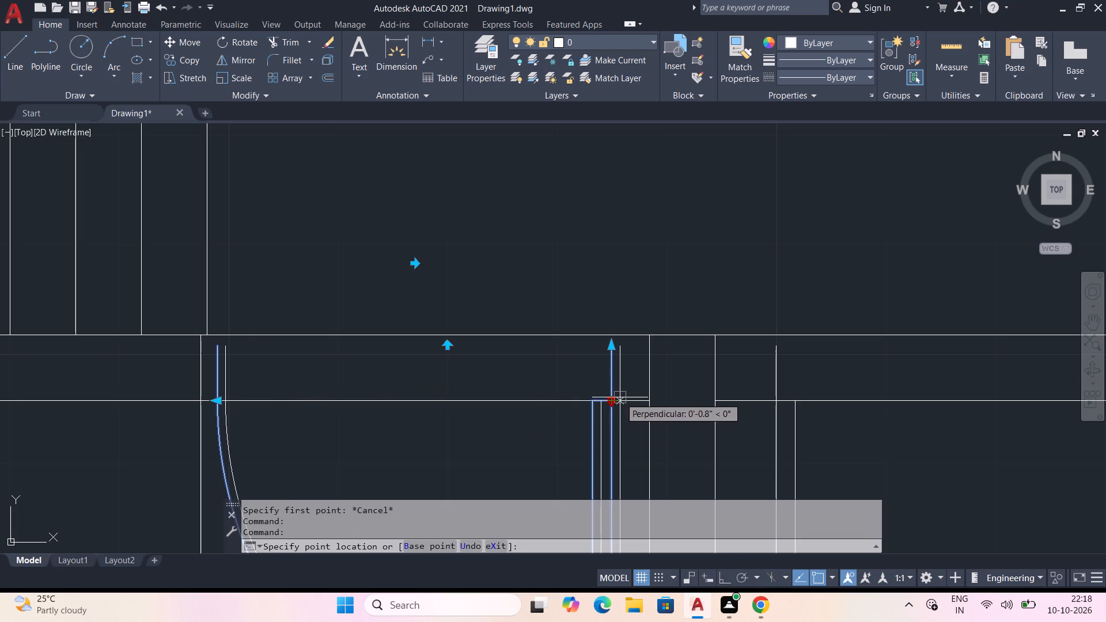
{"action": "left_click", "coordinate": [620, 397]}
{"action": "key", "text": "Escape"}
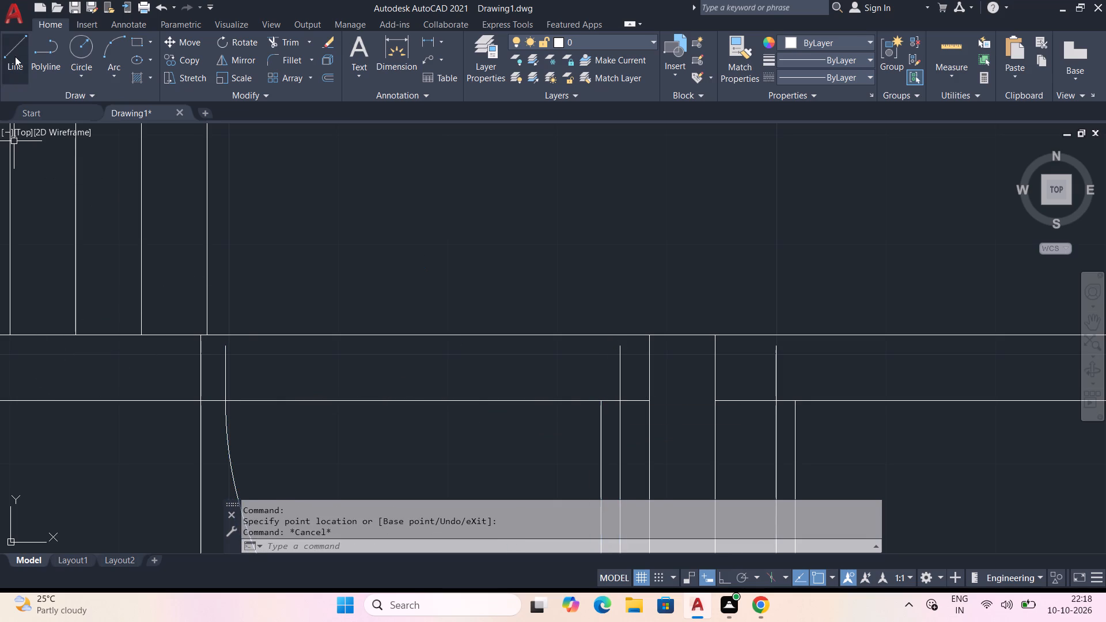
Draw about 1-inch vertical lines extending both jambs of the wardrobe-side door up to the wall's upper face.
{"action": "left_click", "coordinate": [15, 56]}
{"action": "left_click", "coordinate": [228, 348]}
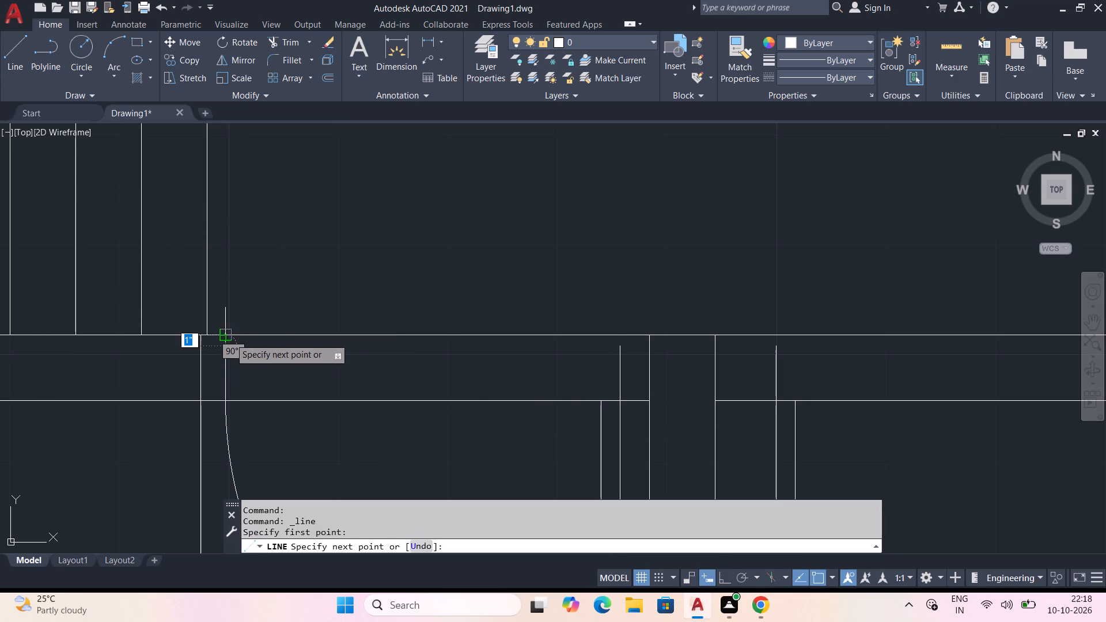
{"action": "left_click", "coordinate": [230, 338]}
{"action": "key", "text": "Escape"}
{"action": "key", "text": "Escape"}
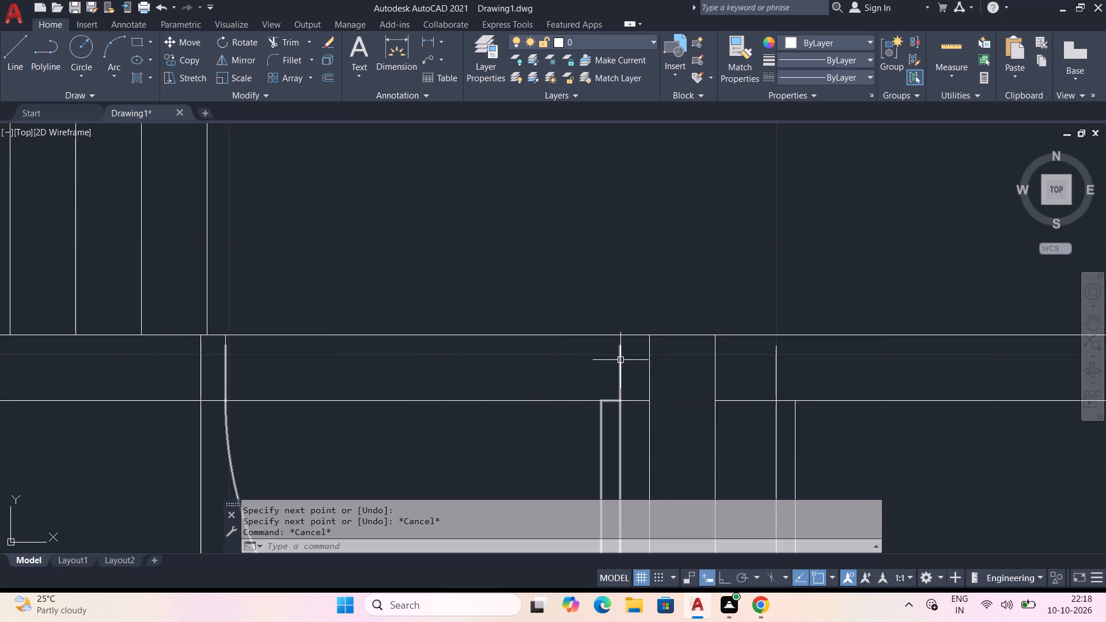
{"action": "left_click", "coordinate": [12, 54]}
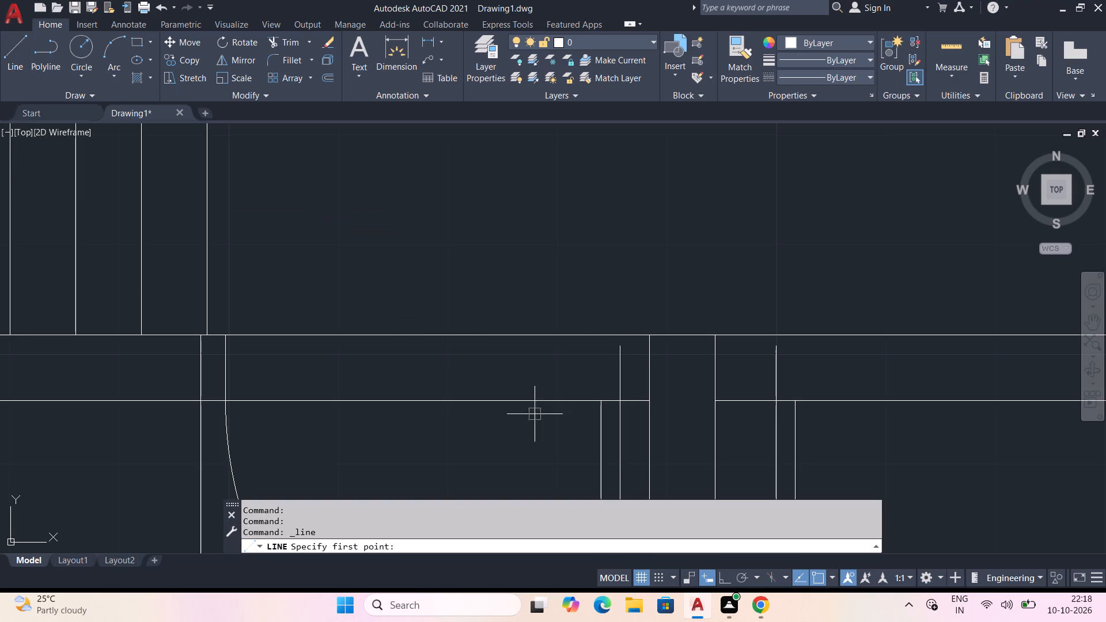
{"action": "left_click", "coordinate": [621, 347]}
{"action": "left_click", "coordinate": [620, 335]}
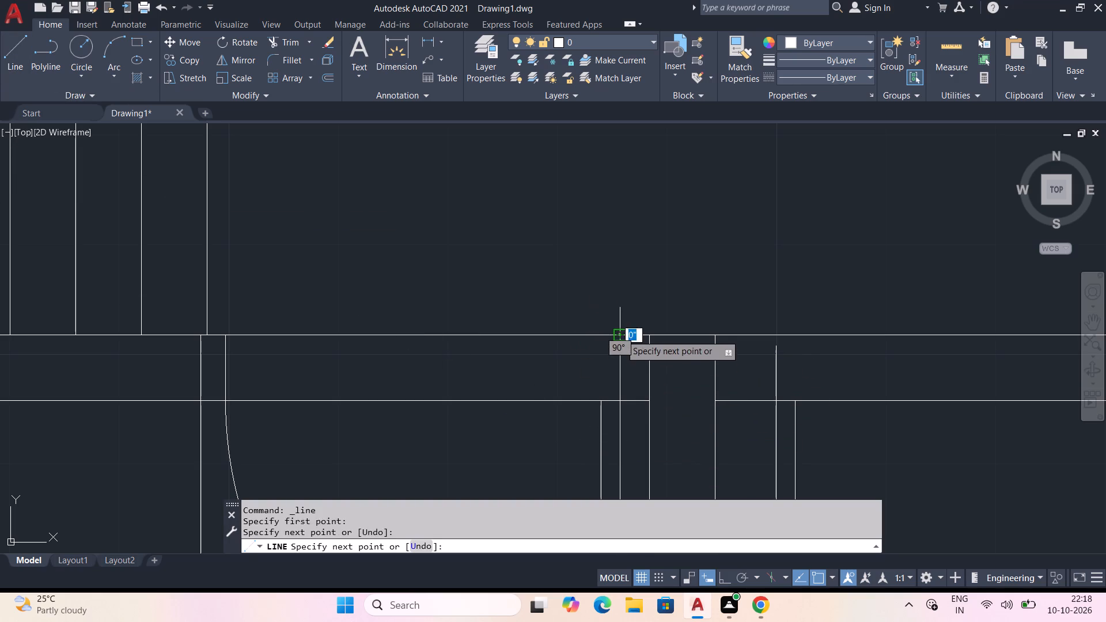
{"action": "key", "text": "space"}
{"action": "key", "text": "space"}
{"action": "scroll", "coordinate": [689, 390], "scroll_direction": "down", "scroll_amount": 4}
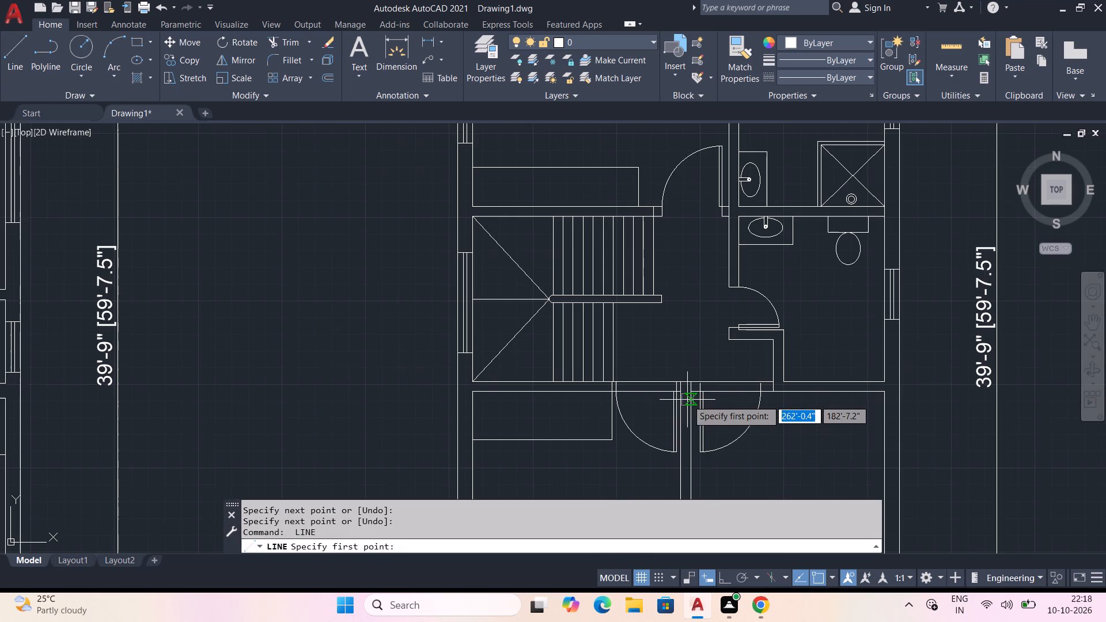
{"action": "key", "text": "Escape"}
{"action": "key", "text": "Escape"}
Draw a short vertical line from the hinge-side jamb of the door across the partition up to the wall's upper face.
{"action": "scroll", "coordinate": [760, 377], "scroll_direction": "up", "scroll_amount": 3}
{"action": "key", "text": "Escape"}
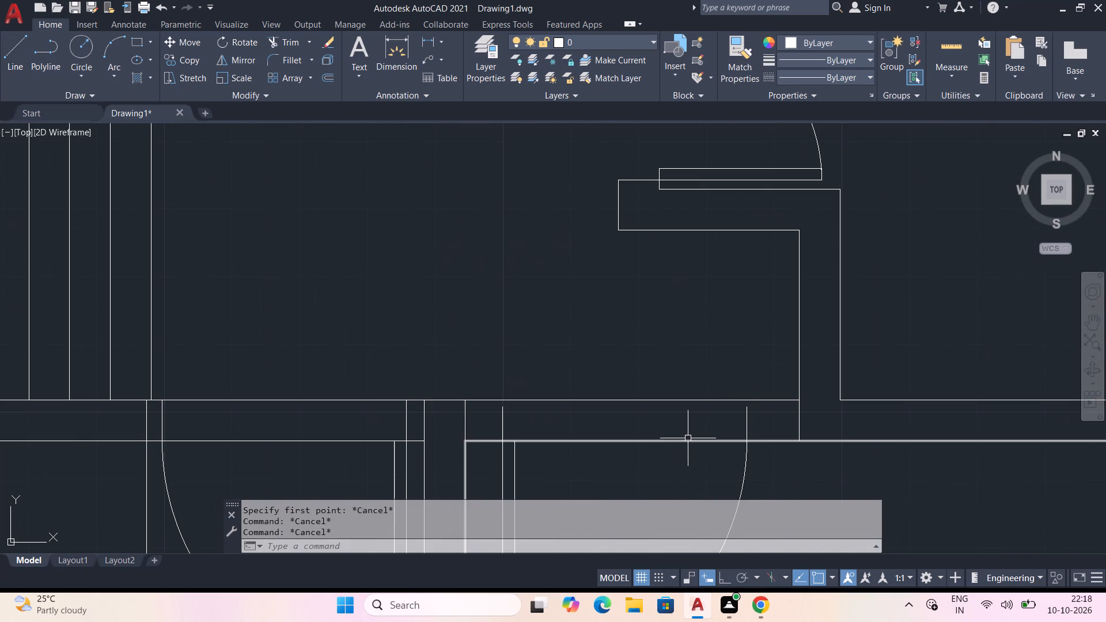
{"action": "left_click", "coordinate": [683, 432]}
{"action": "key", "text": "Escape"}
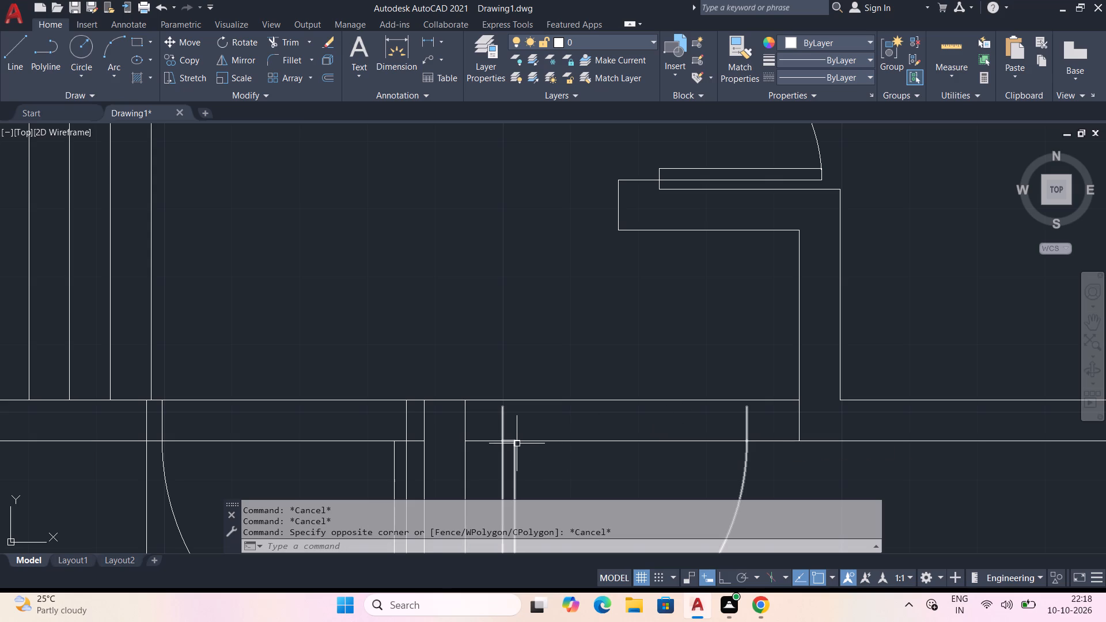
{"action": "left_click", "coordinate": [517, 443]}
{"action": "key", "text": "Escape"}
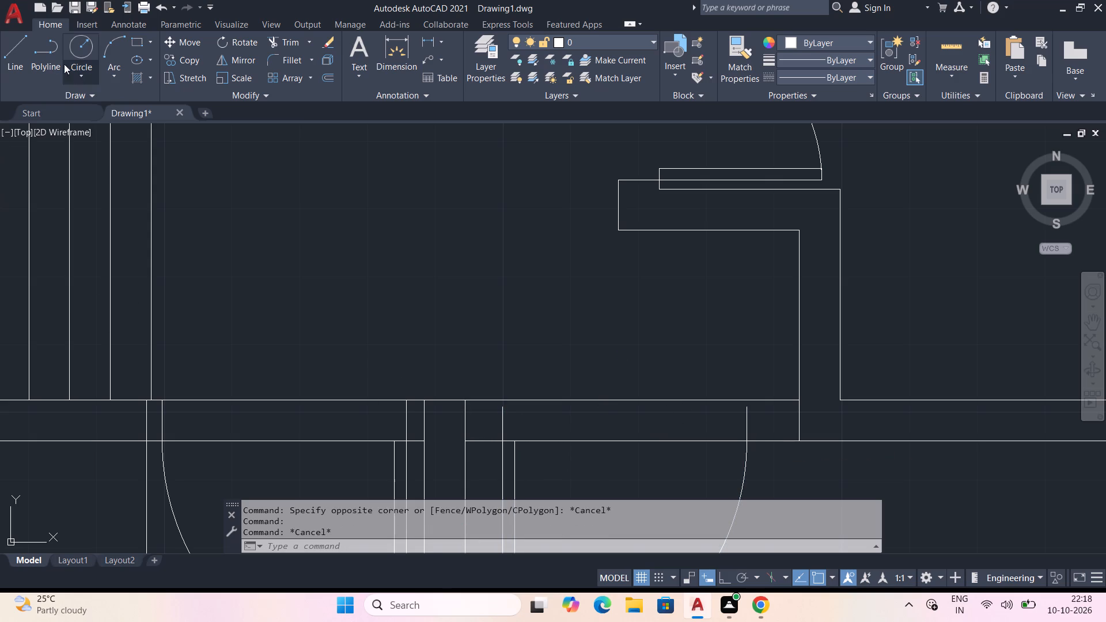
{"action": "left_click", "coordinate": [0, 41]}
{"action": "left_click", "coordinate": [14, 50]}
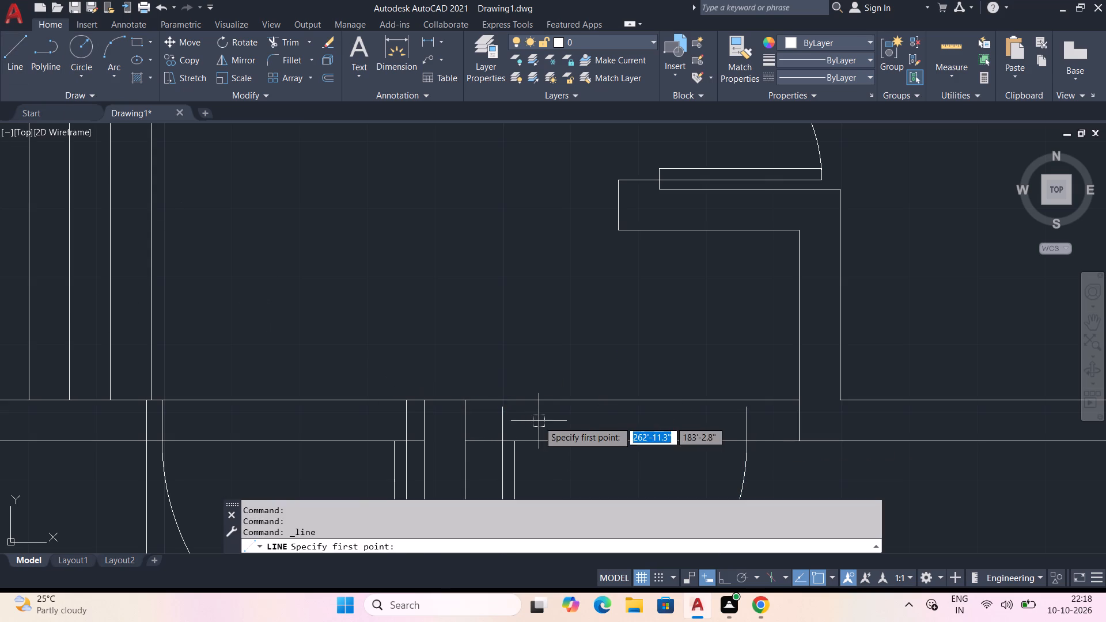
{"action": "scroll", "coordinate": [498, 412], "scroll_direction": "up", "scroll_amount": 2}
{"action": "left_click", "coordinate": [510, 401]}
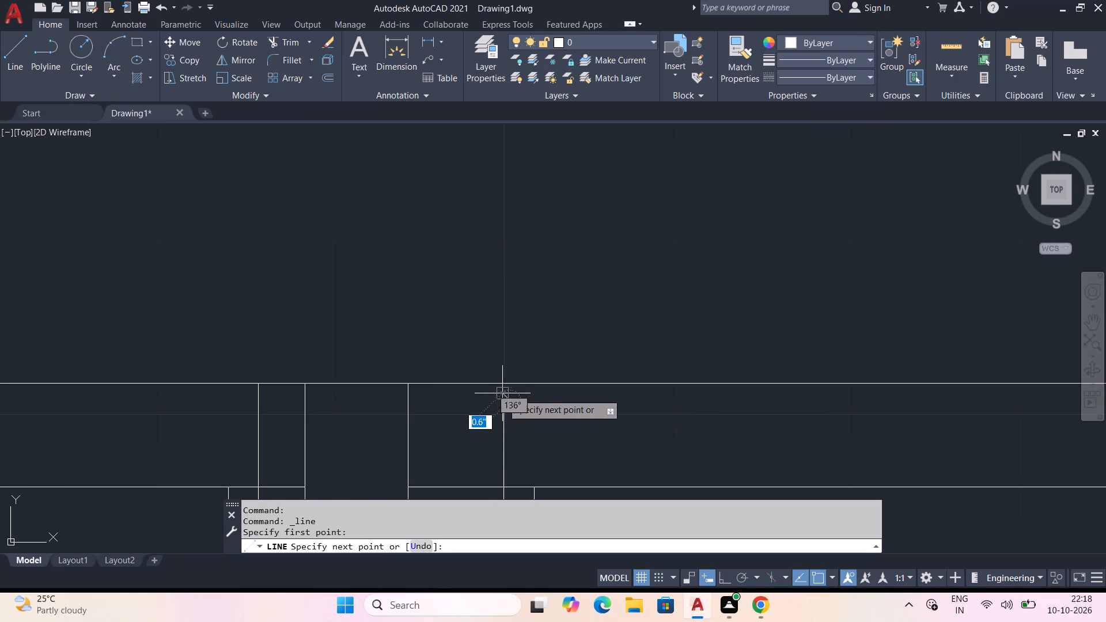
{"action": "key", "text": "Escape"}
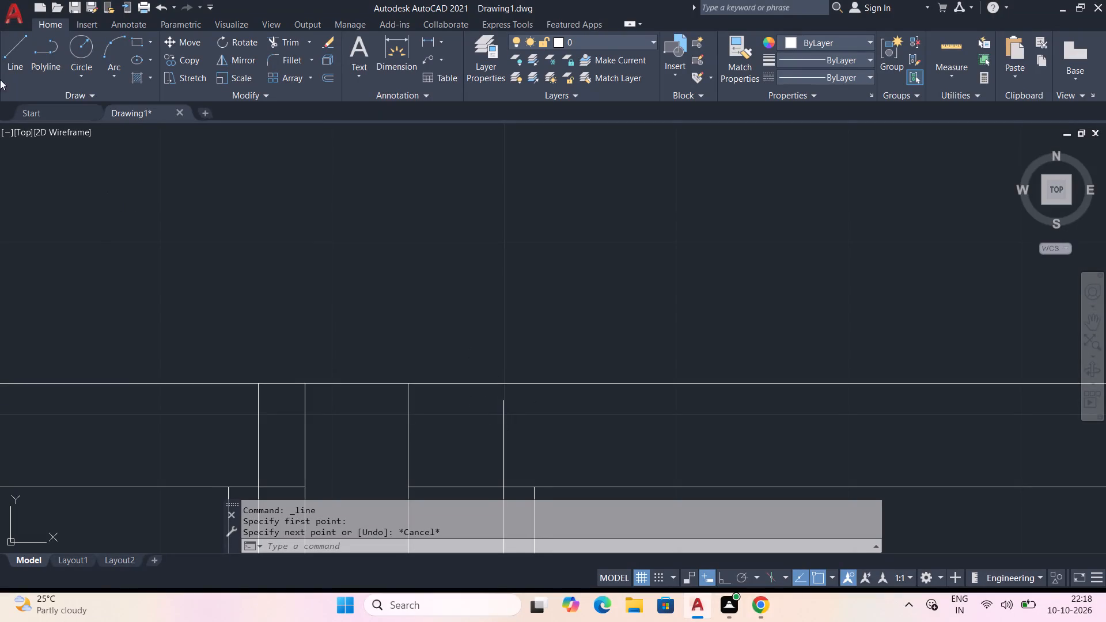
{"action": "left_click", "coordinate": [7, 53]}
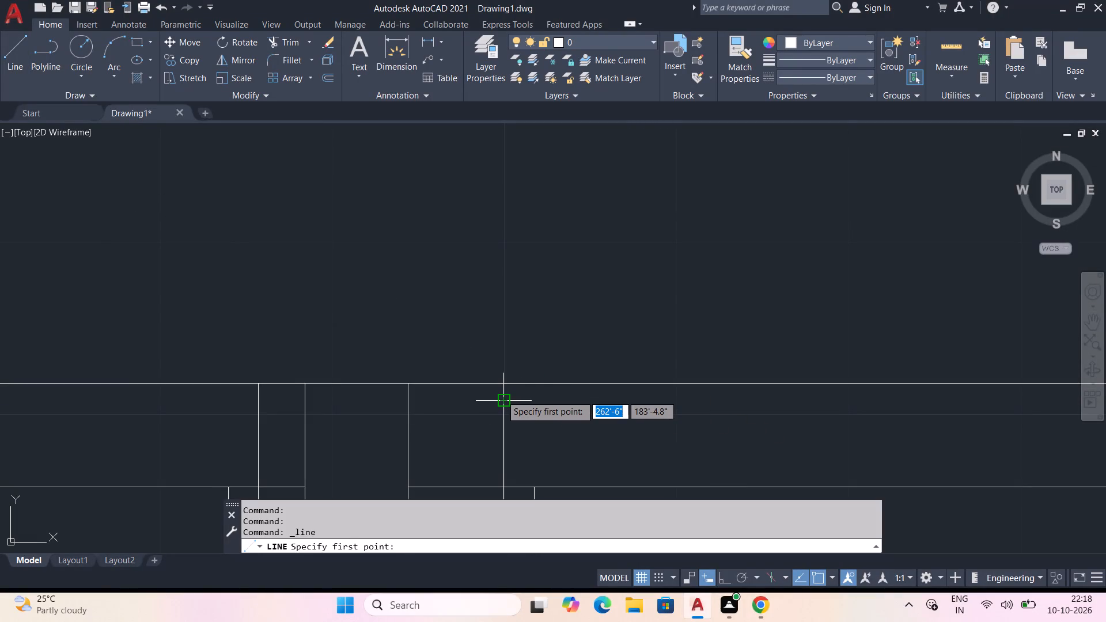
{"action": "left_click", "coordinate": [501, 395]}
{"action": "left_click", "coordinate": [506, 378]}
{"action": "key", "text": "Escape"}
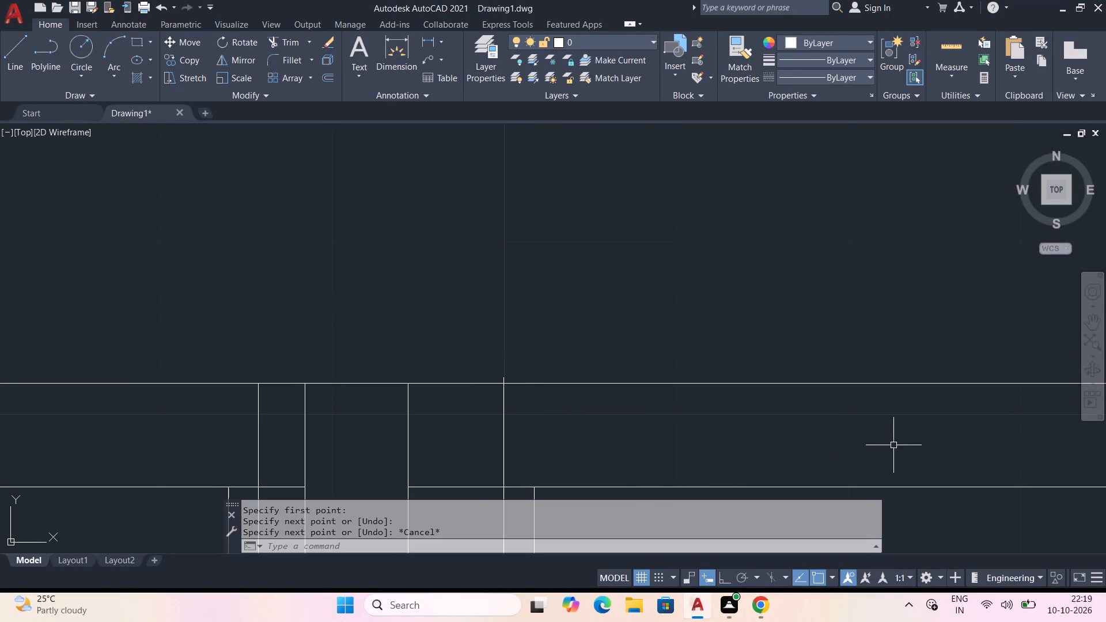
Draw a short vertical line from the same door's latch-side jamb up to the wall's upper face.
{"action": "middle_click_drag", "start_coordinate": [893, 445], "coordinate": [221, 405]}
{"action": "key", "text": "v"}
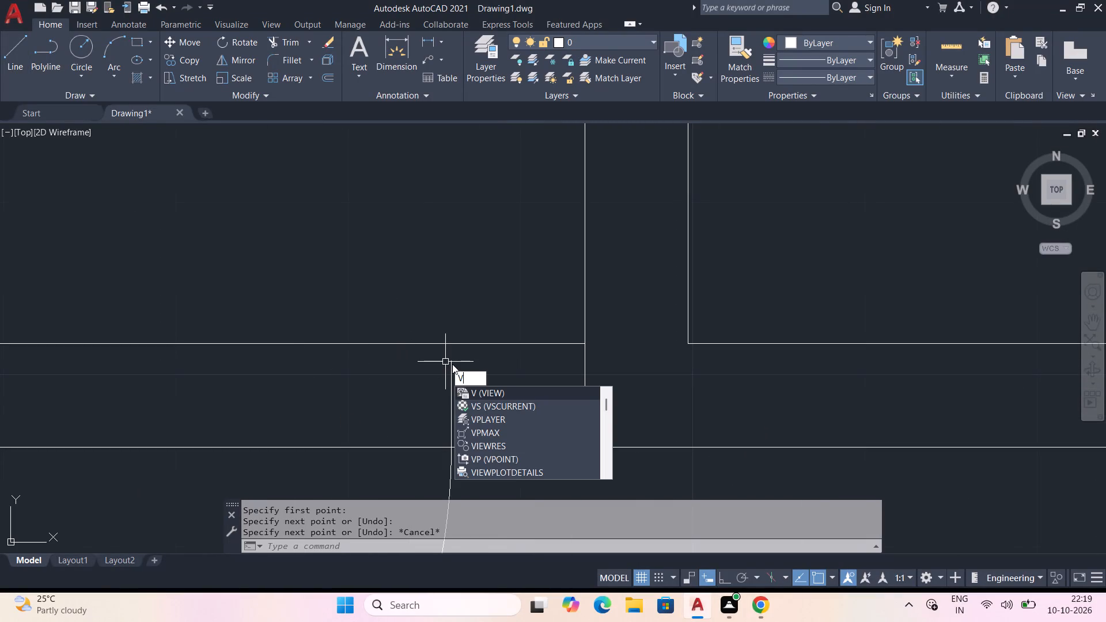
{"action": "key", "text": "Escape"}
{"action": "key", "text": "space"}
{"action": "scroll", "coordinate": [445, 362], "scroll_direction": "up", "scroll_amount": 1}
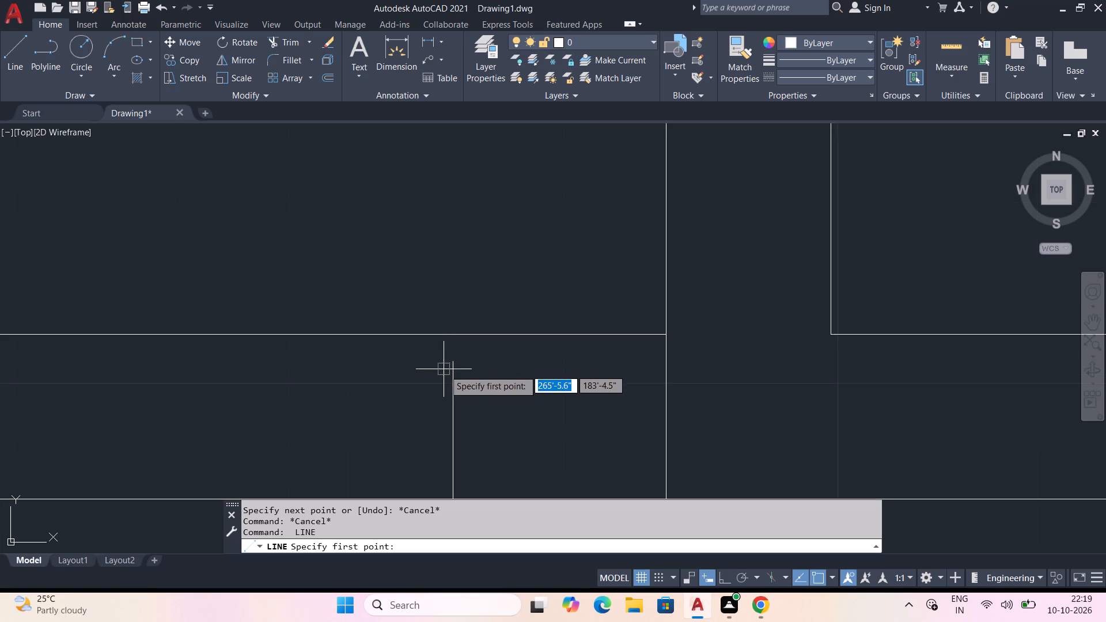
{"action": "left_click", "coordinate": [453, 365]}
{"action": "left_click", "coordinate": [453, 330]}
{"action": "key", "text": "space"}
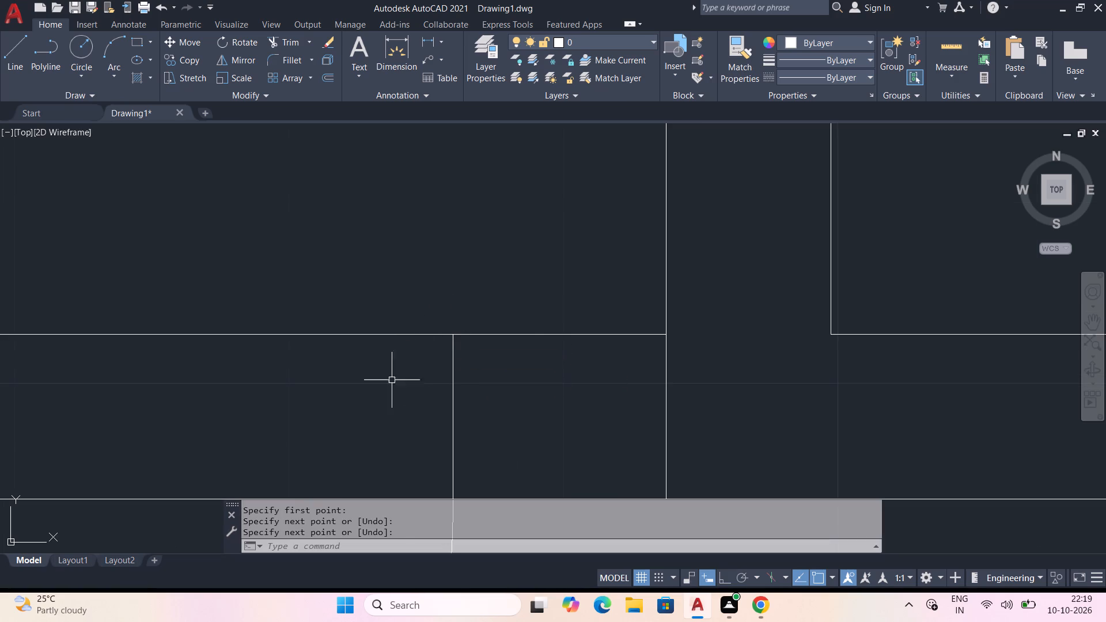
Trim both wall lines between this door's jambs to open the wall, and trim the hinge-side jamb line's overshoot.
{"action": "scroll", "coordinate": [337, 414], "scroll_direction": "down", "scroll_amount": 3}
{"action": "middle_click_drag", "start_coordinate": [344, 403], "coordinate": [636, 398]}
{"action": "type", "text": "TR"}
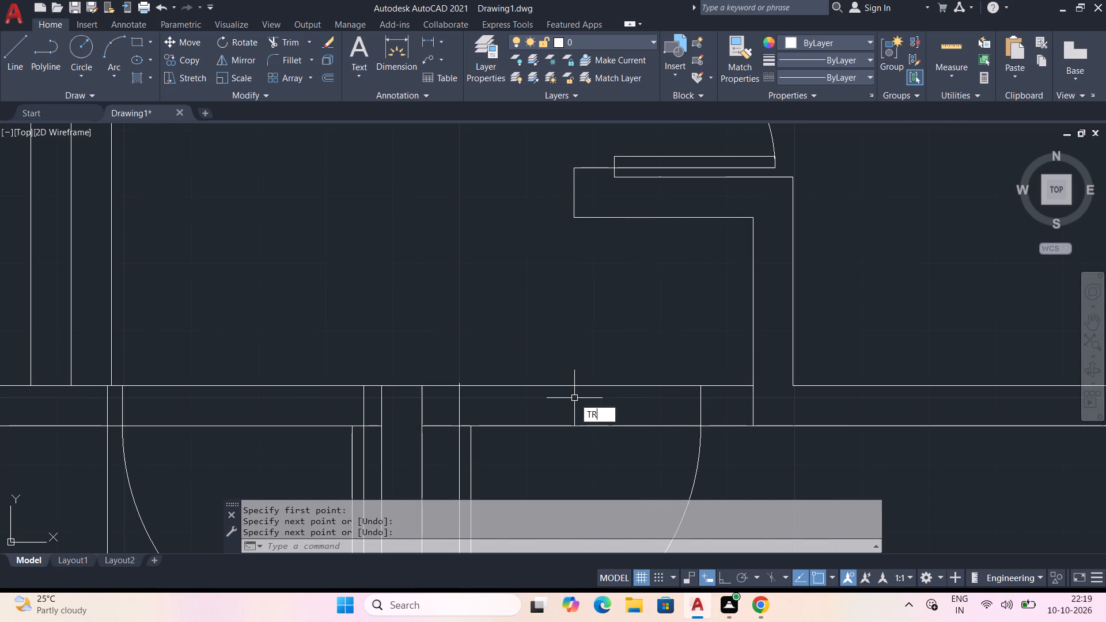
{"action": "key", "text": "space"}
{"action": "left_click", "coordinate": [594, 389]}
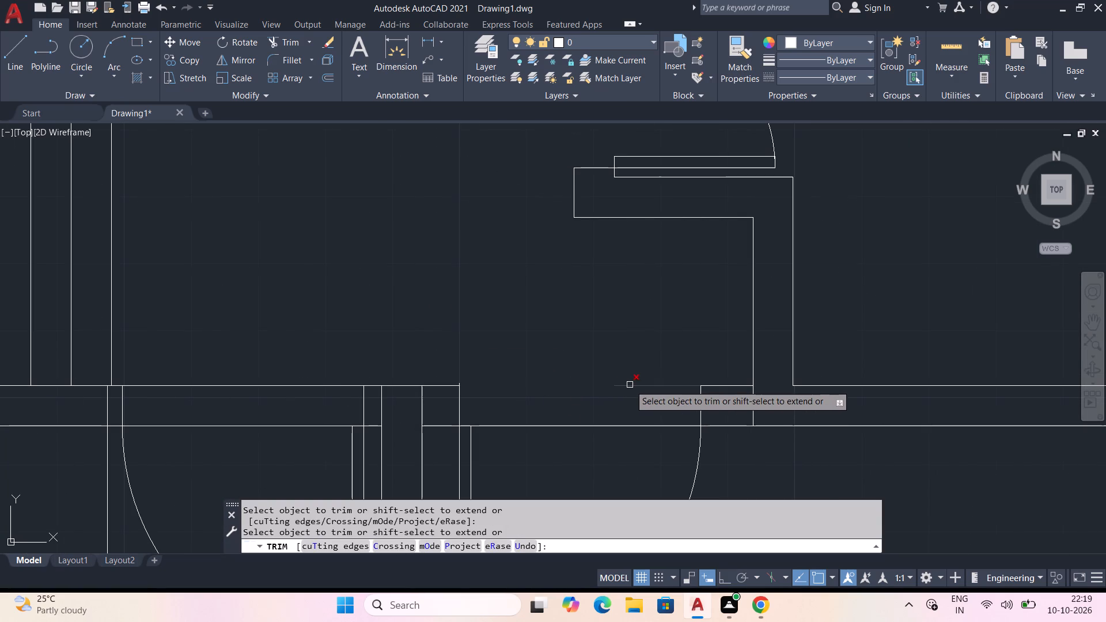
{"action": "left_click", "coordinate": [630, 385]}
{"action": "left_click", "coordinate": [620, 424]}
{"action": "scroll", "coordinate": [471, 368], "scroll_direction": "up", "scroll_amount": 2}
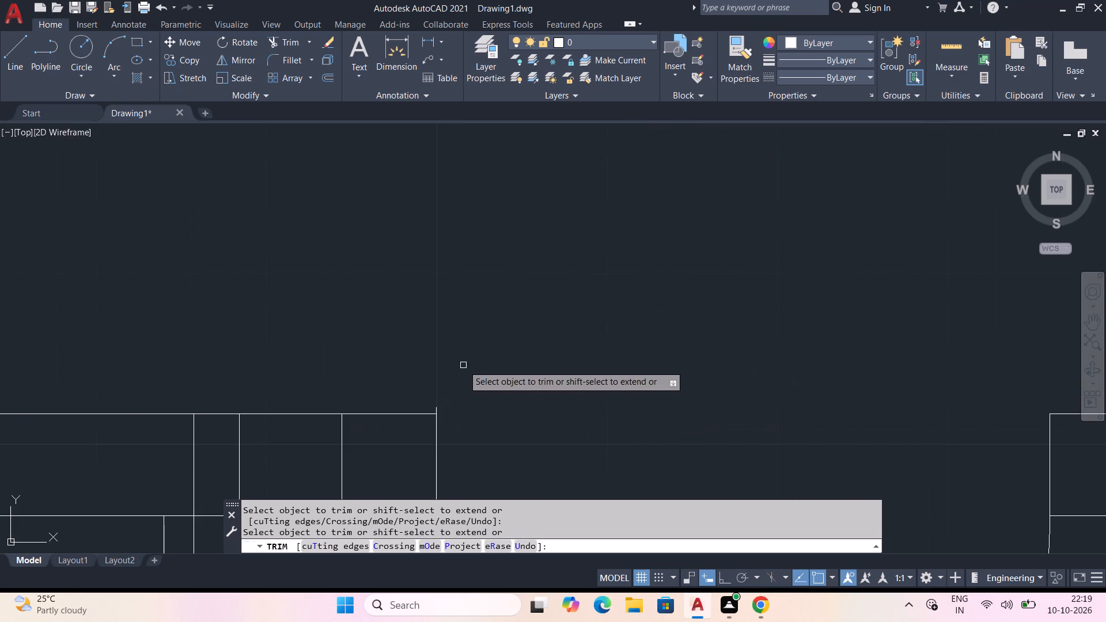
{"action": "left_click", "coordinate": [437, 407]}
{"action": "scroll", "coordinate": [482, 404], "scroll_direction": "down", "scroll_amount": 3}
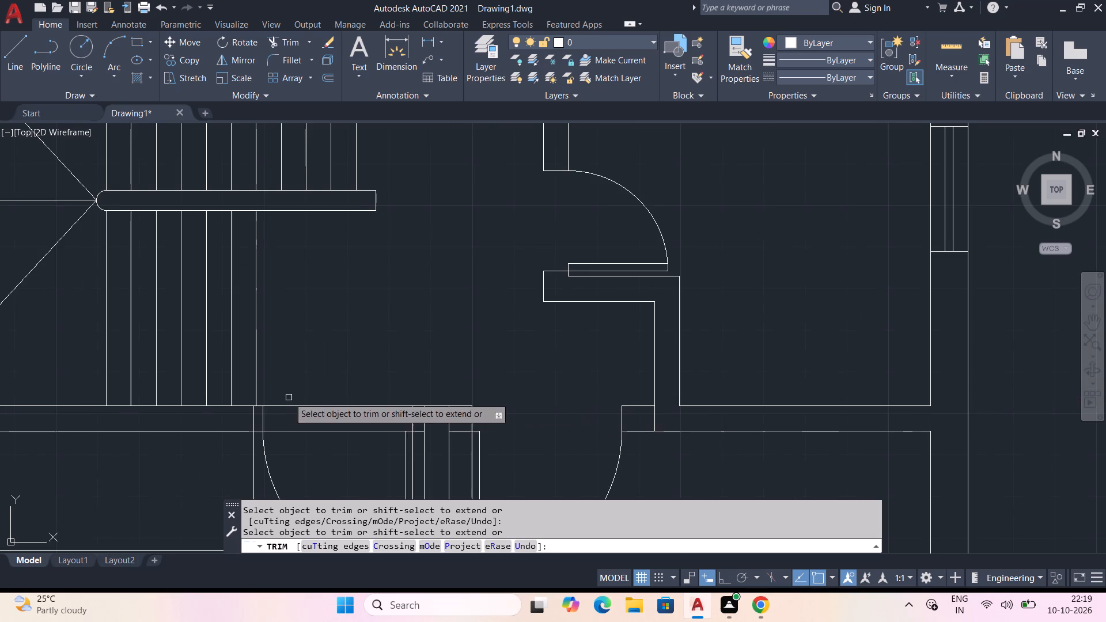
Trim both wall lines between the wardrobe-side door's jambs, and trim the two partition line stubs inside the wall between the doors.
{"action": "scroll", "coordinate": [289, 399], "scroll_direction": "up", "scroll_amount": 1}
{"action": "left_click", "coordinate": [332, 413]}
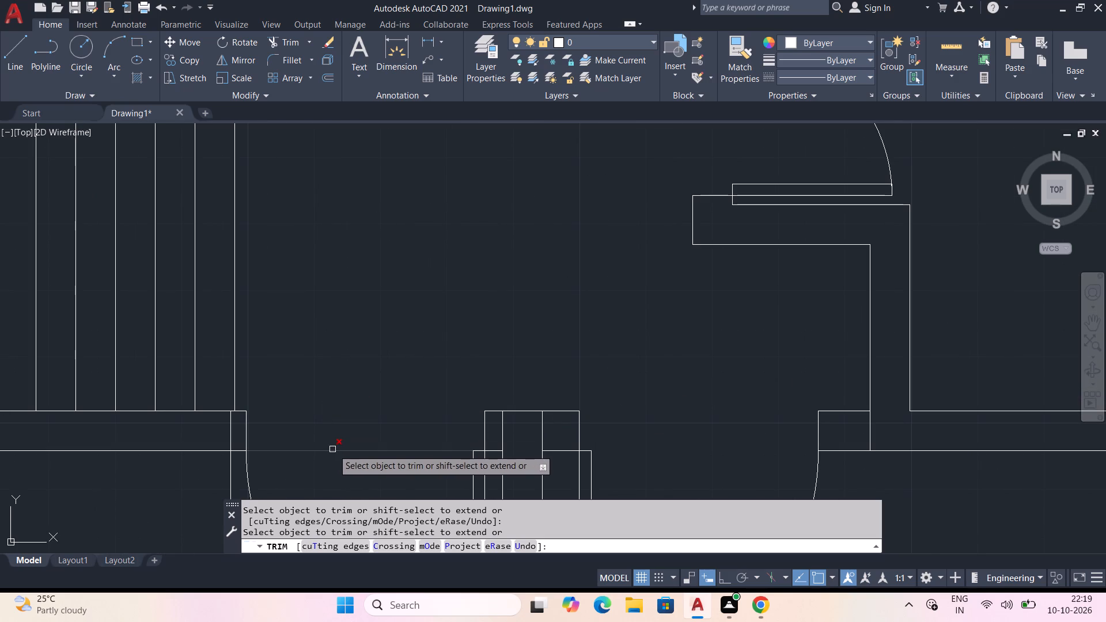
{"action": "left_click", "coordinate": [338, 449]}
{"action": "left_click", "coordinate": [502, 439]}
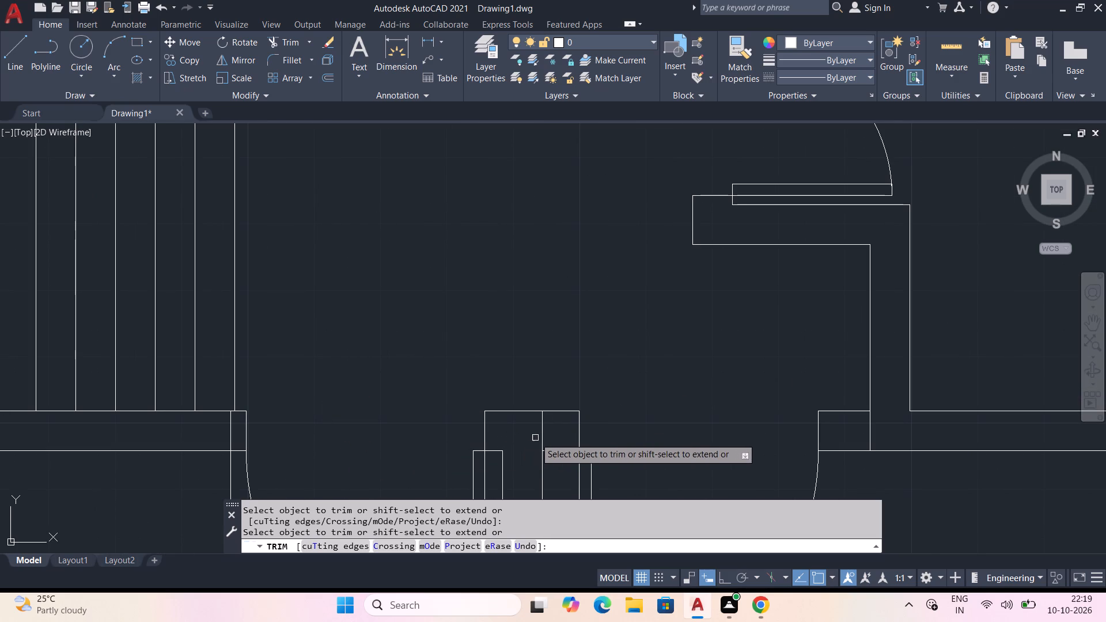
{"action": "left_click", "coordinate": [541, 434]}
{"action": "scroll", "coordinate": [517, 475], "scroll_direction": "down", "scroll_amount": 1}
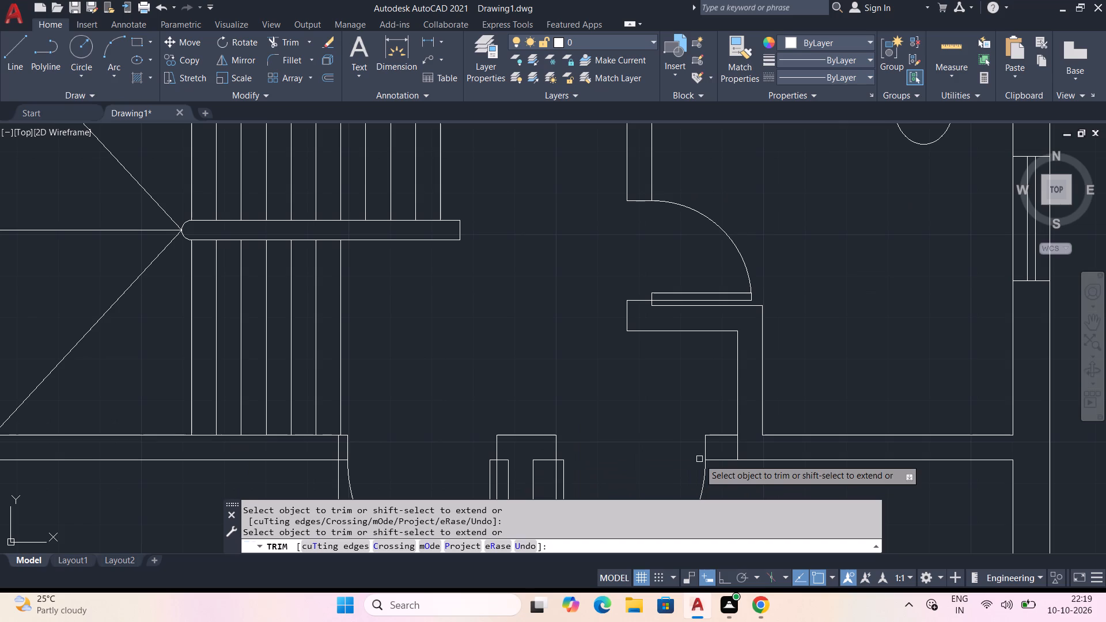
Trim the partition line and the stair-edge line where they cross the wall on either side of the bedroom door above the stairs.
{"action": "middle_click_drag", "start_coordinate": [603, 465], "coordinate": [630, 306]}
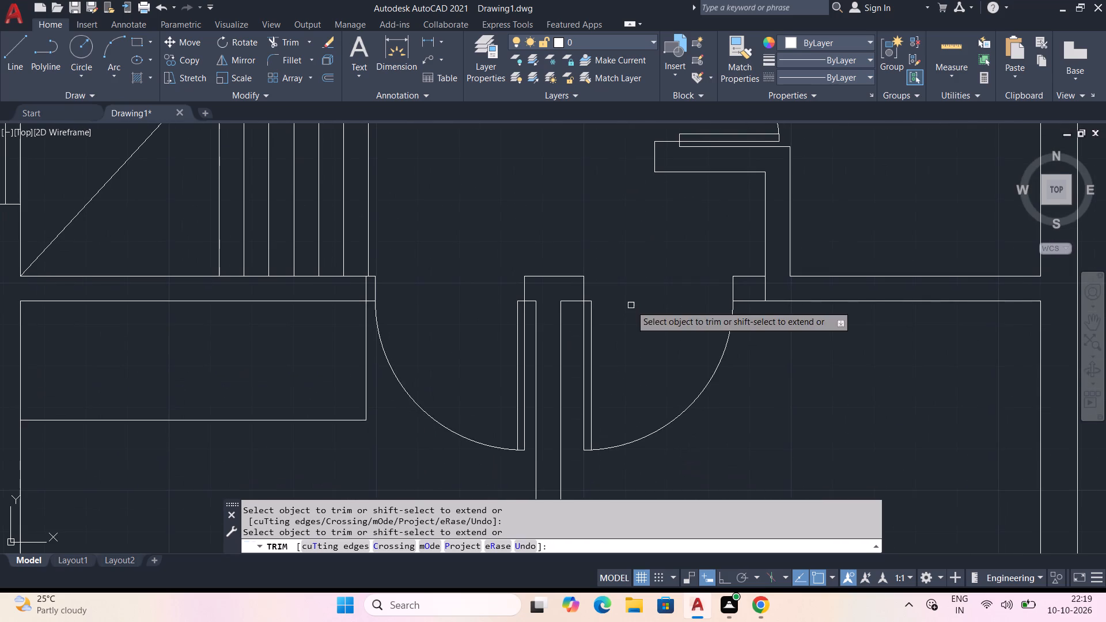
{"action": "middle_click_drag", "start_coordinate": [583, 195], "coordinate": [584, 544]}
{"action": "middle_click_drag", "start_coordinate": [535, 330], "coordinate": [527, 375]}
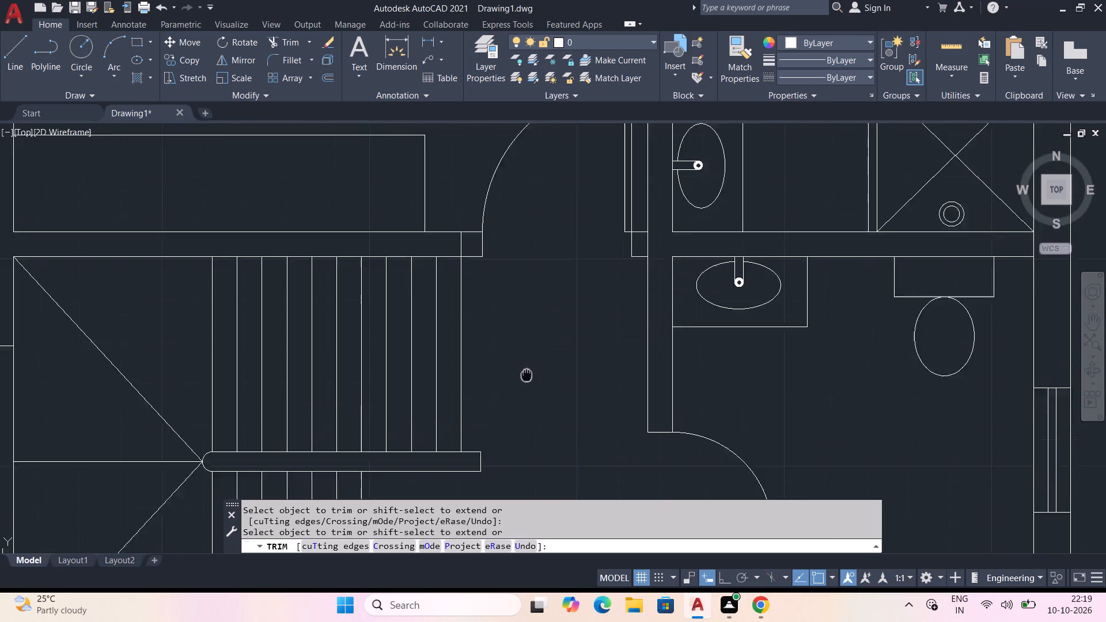
{"action": "middle_click_drag", "start_coordinate": [527, 375], "coordinate": [505, 469]}
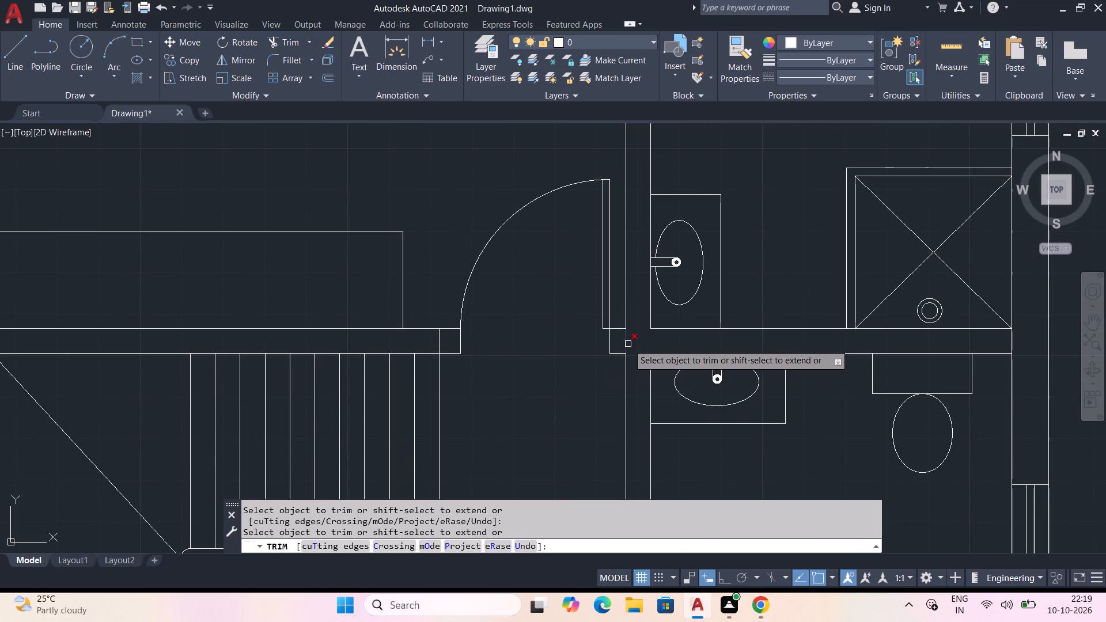
{"action": "left_click", "coordinate": [627, 343]}
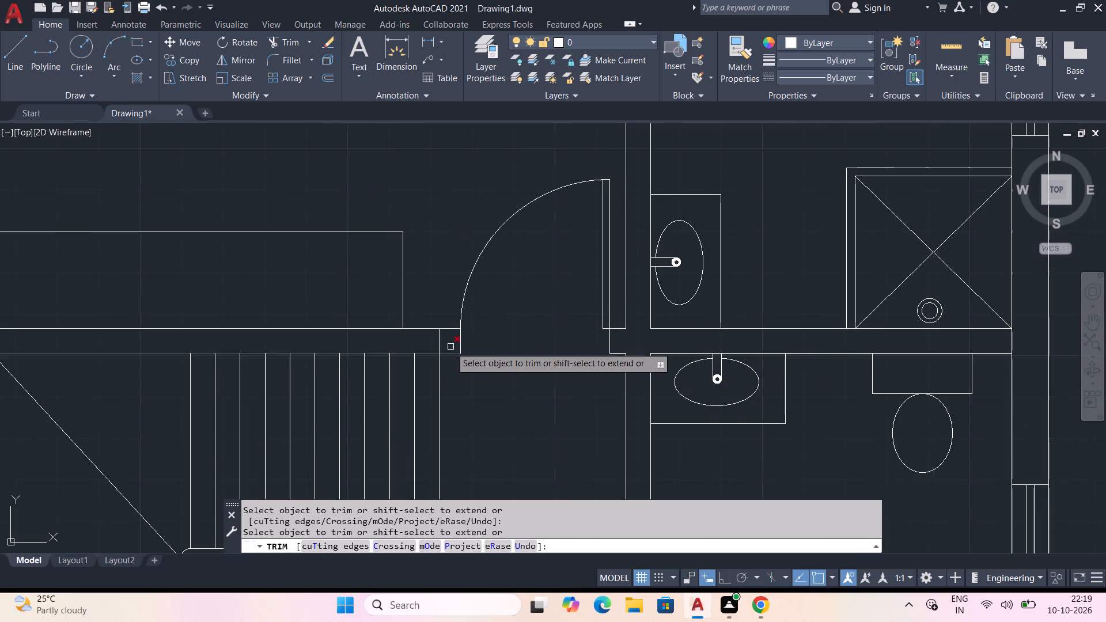
{"action": "left_click", "coordinate": [437, 340]}
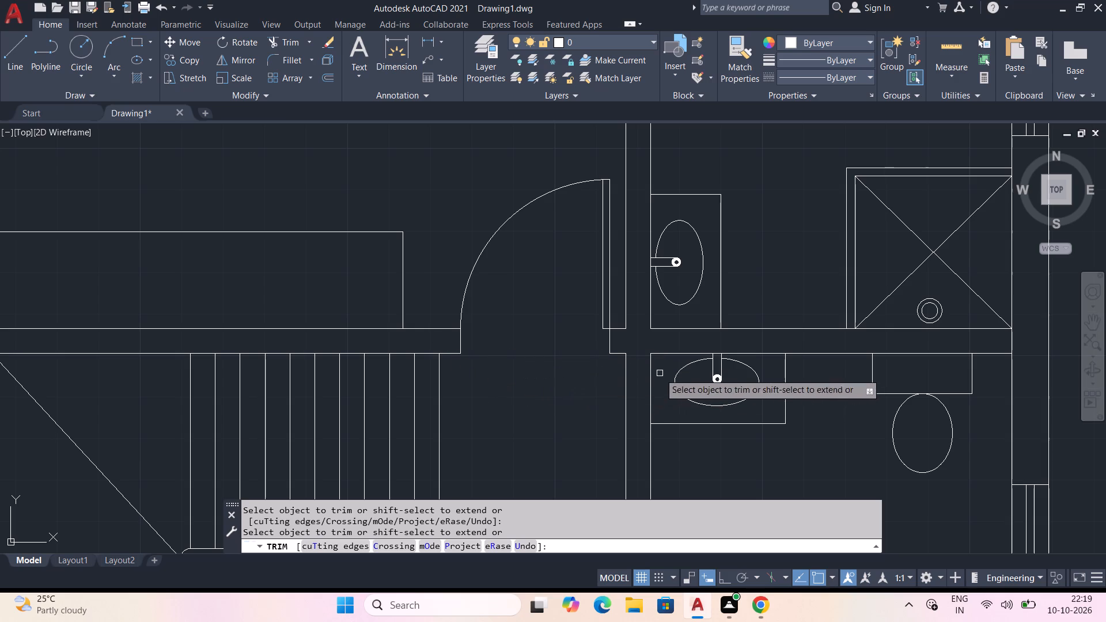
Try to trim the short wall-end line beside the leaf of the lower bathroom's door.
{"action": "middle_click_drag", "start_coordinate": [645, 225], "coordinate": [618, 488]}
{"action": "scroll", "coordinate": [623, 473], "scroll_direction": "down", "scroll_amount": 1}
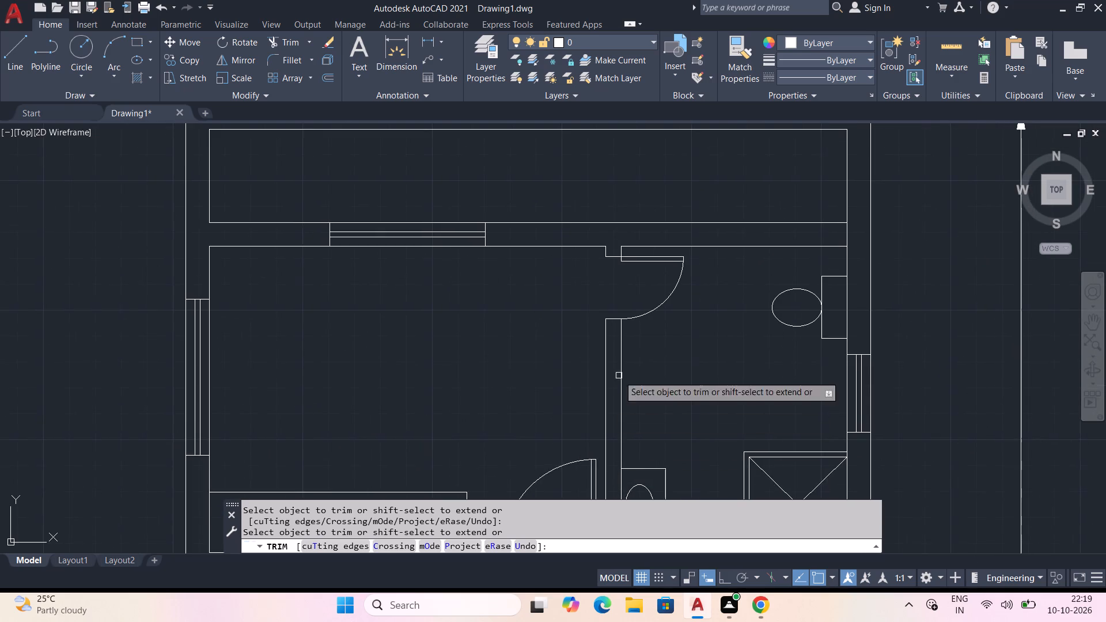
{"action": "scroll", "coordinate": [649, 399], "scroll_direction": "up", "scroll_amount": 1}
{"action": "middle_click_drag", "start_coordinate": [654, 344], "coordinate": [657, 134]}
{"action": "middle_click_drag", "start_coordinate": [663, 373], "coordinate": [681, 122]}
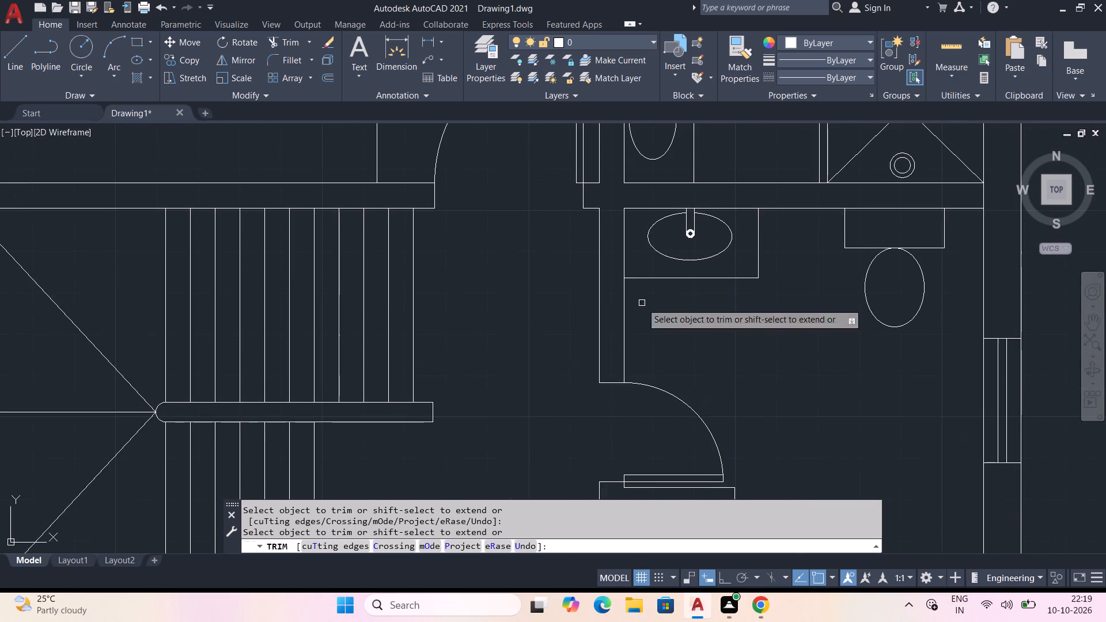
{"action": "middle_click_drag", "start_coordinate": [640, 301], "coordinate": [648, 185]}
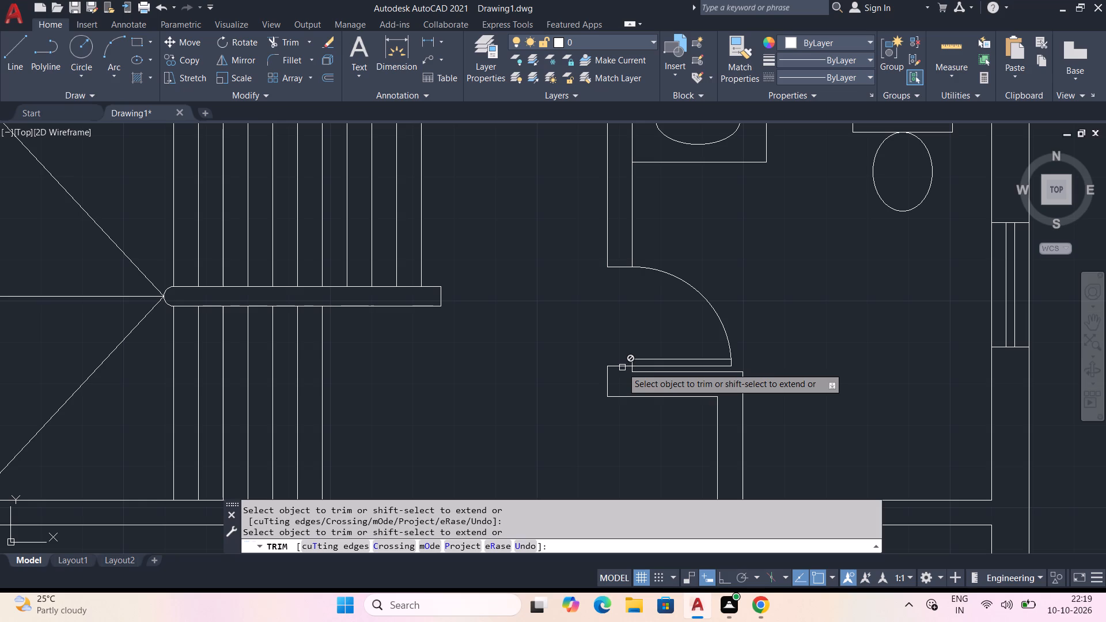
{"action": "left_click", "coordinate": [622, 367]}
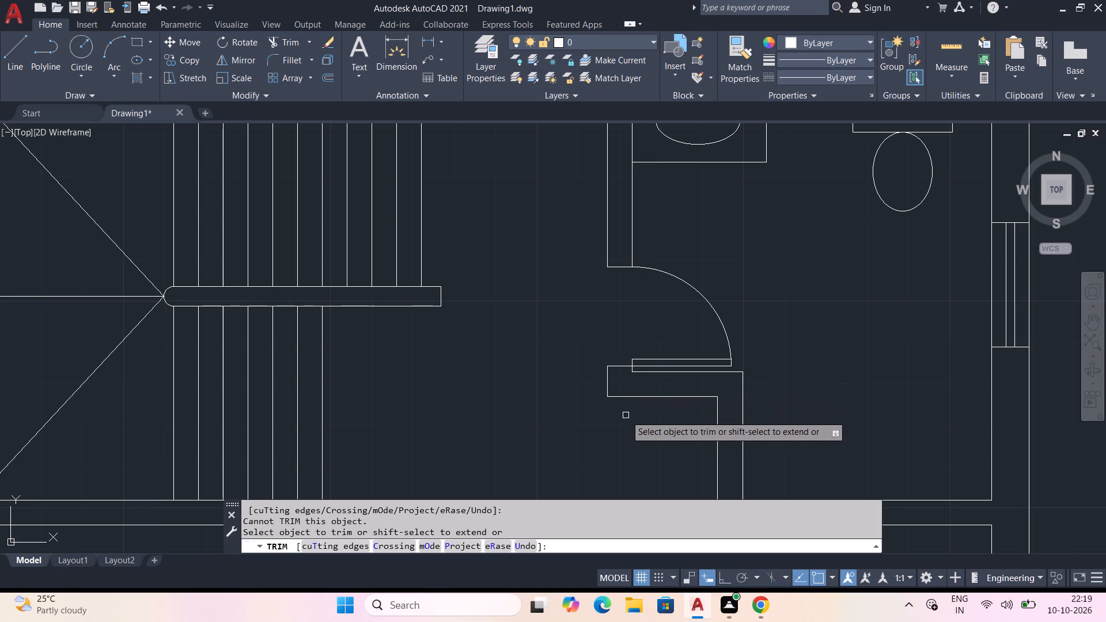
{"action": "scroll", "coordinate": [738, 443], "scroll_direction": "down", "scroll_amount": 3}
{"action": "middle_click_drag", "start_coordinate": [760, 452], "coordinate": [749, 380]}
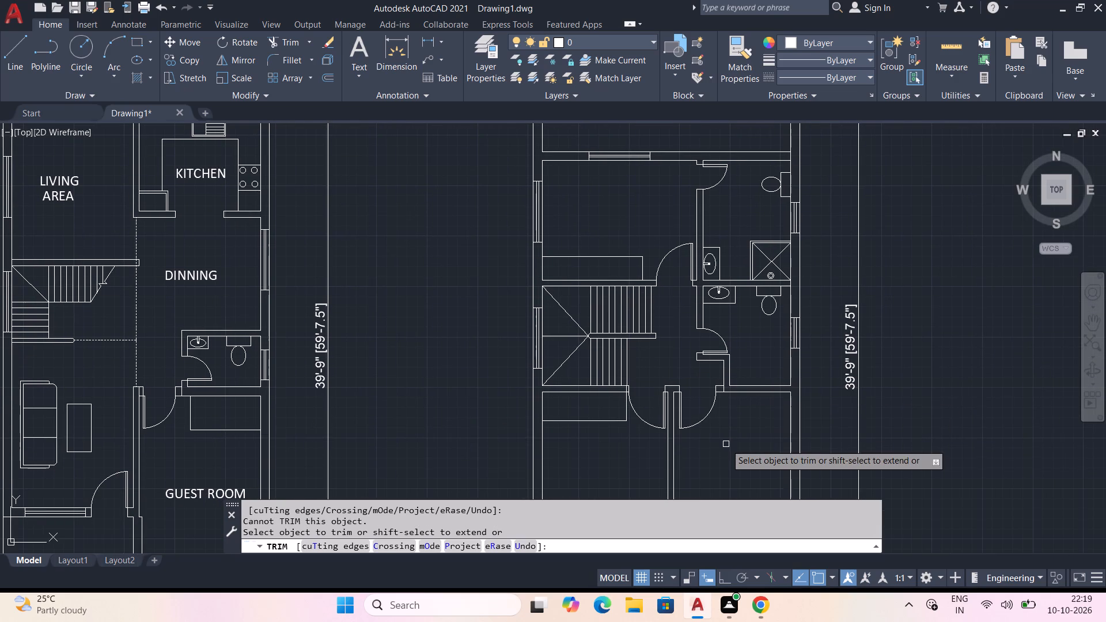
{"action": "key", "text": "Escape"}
Start a hatch with both floor plans in view and browse the hatch patterns for a suitable one.
{"action": "middle_click_drag", "start_coordinate": [631, 439], "coordinate": [637, 241]}
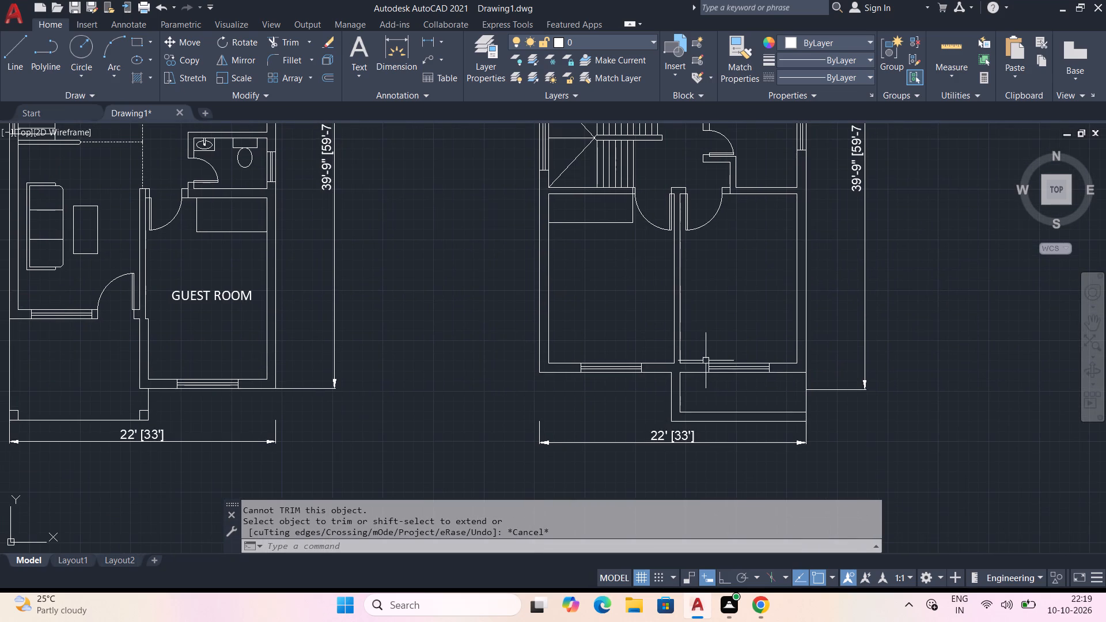
{"action": "middle_click_drag", "start_coordinate": [720, 320], "coordinate": [724, 423]}
{"action": "scroll", "coordinate": [705, 381], "scroll_direction": "down", "scroll_amount": 1}
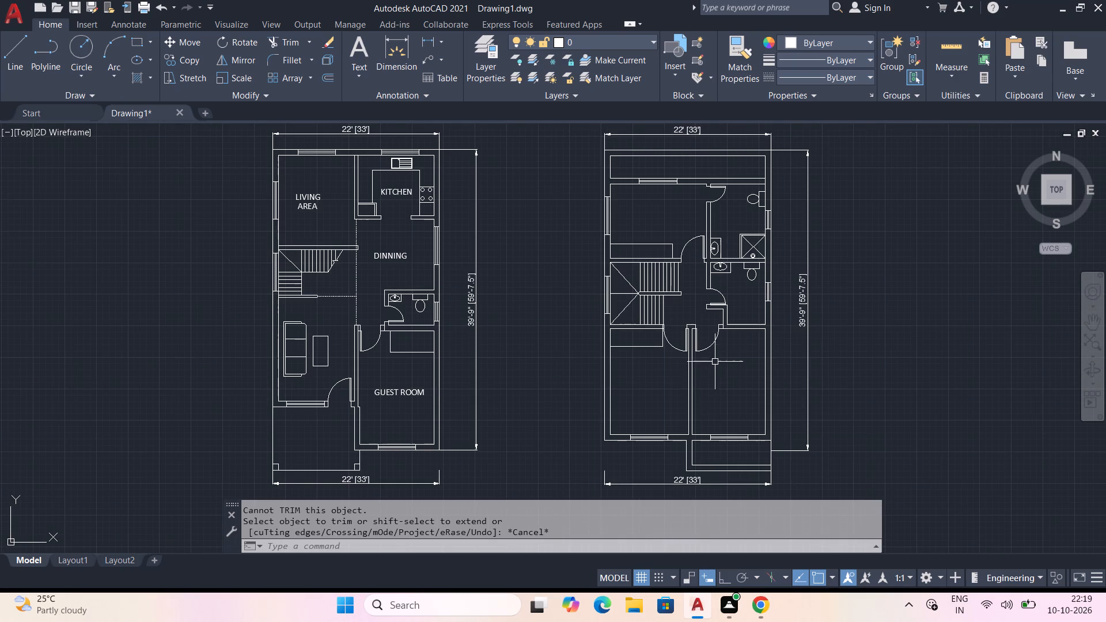
{"action": "left_click", "coordinate": [140, 71]}
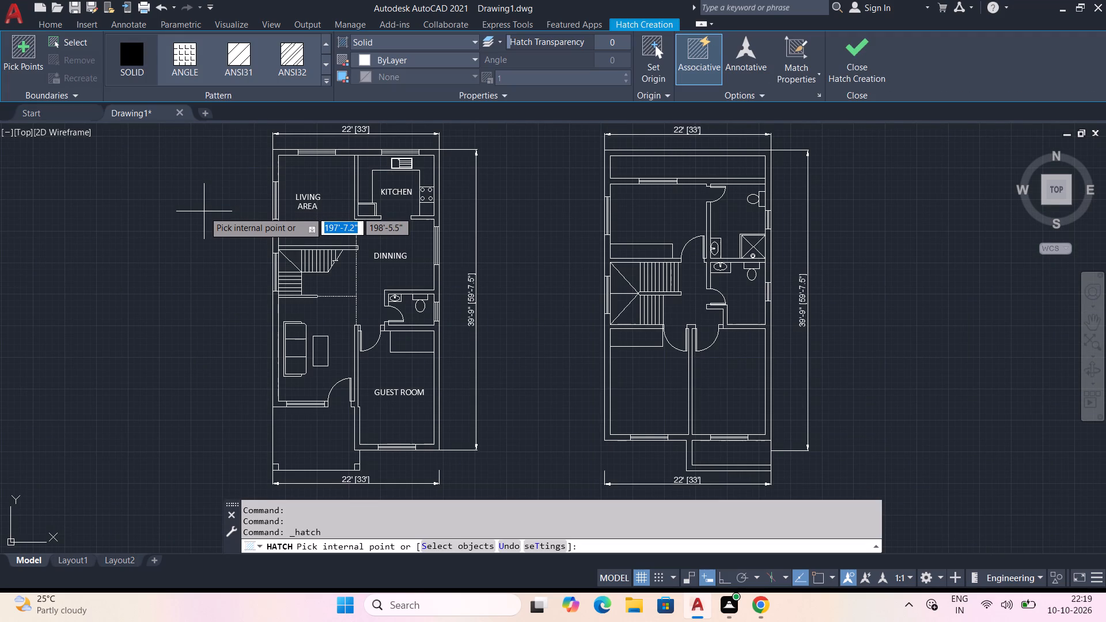
{"action": "left_click", "coordinate": [324, 80]}
{"action": "scroll", "coordinate": [244, 123], "scroll_direction": "down", "scroll_amount": 2}
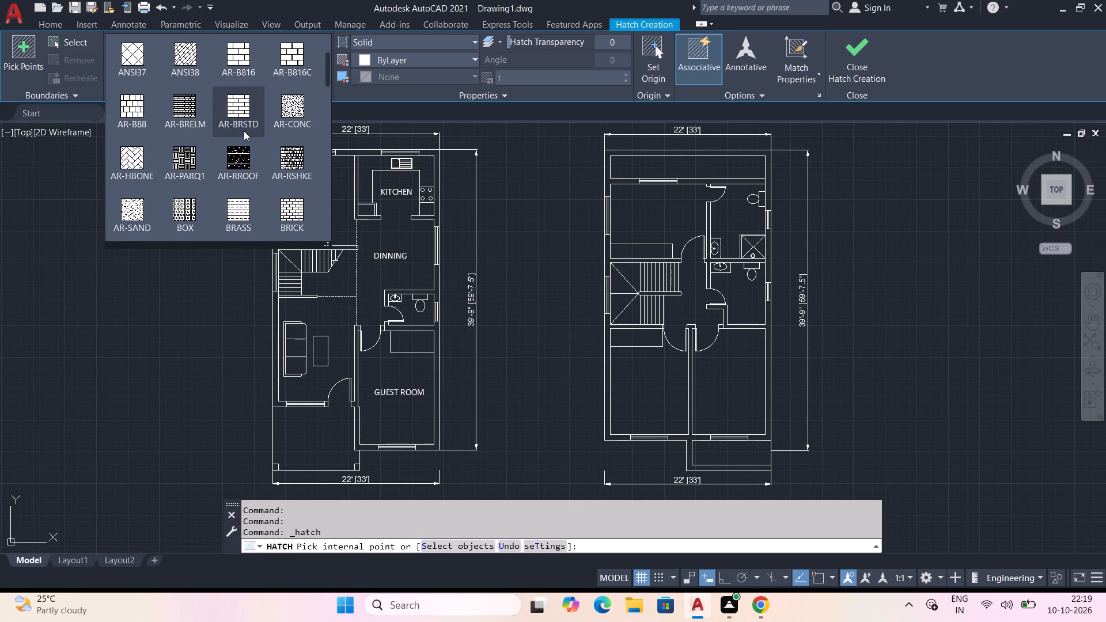
{"action": "scroll", "coordinate": [238, 148], "scroll_direction": "down", "scroll_amount": 3}
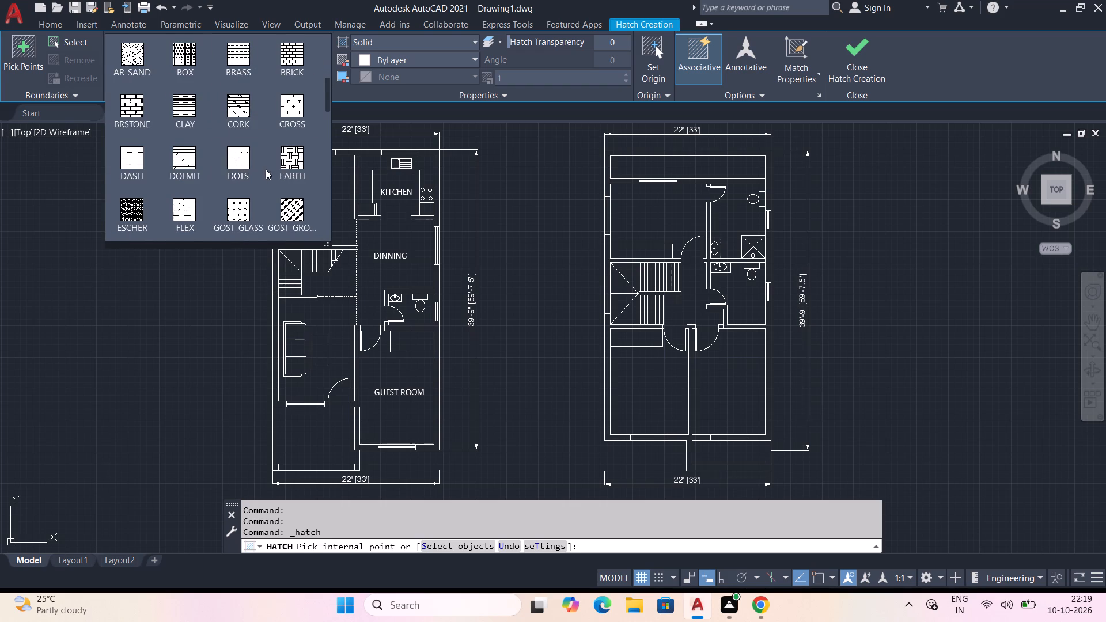
{"action": "scroll", "coordinate": [276, 186], "scroll_direction": "down", "scroll_amount": 5}
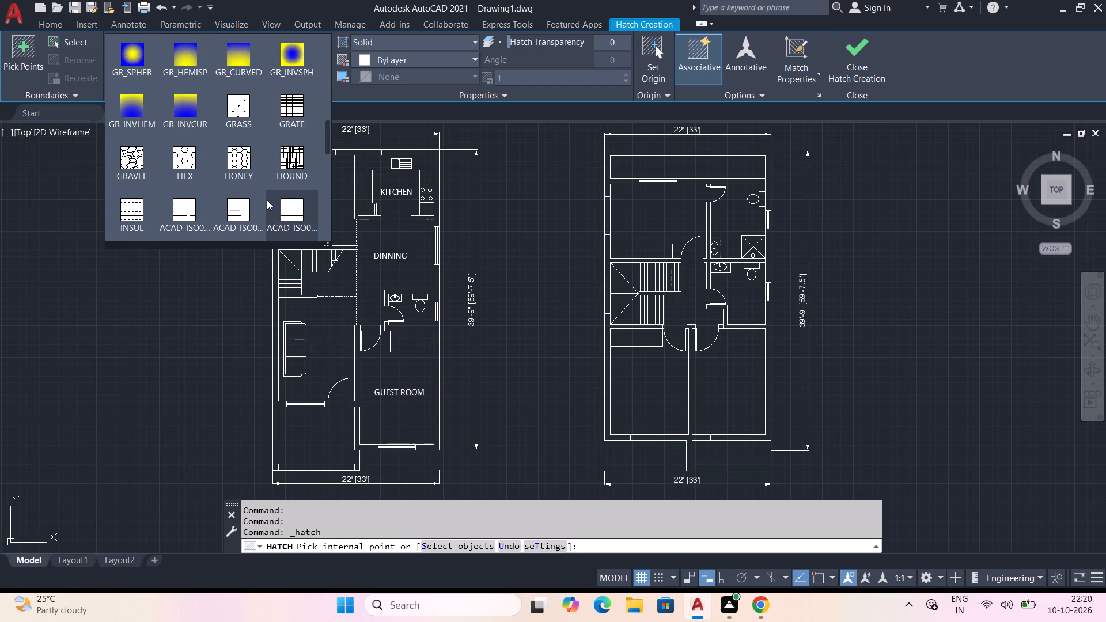
{"action": "scroll", "coordinate": [230, 167], "scroll_direction": "down", "scroll_amount": 2}
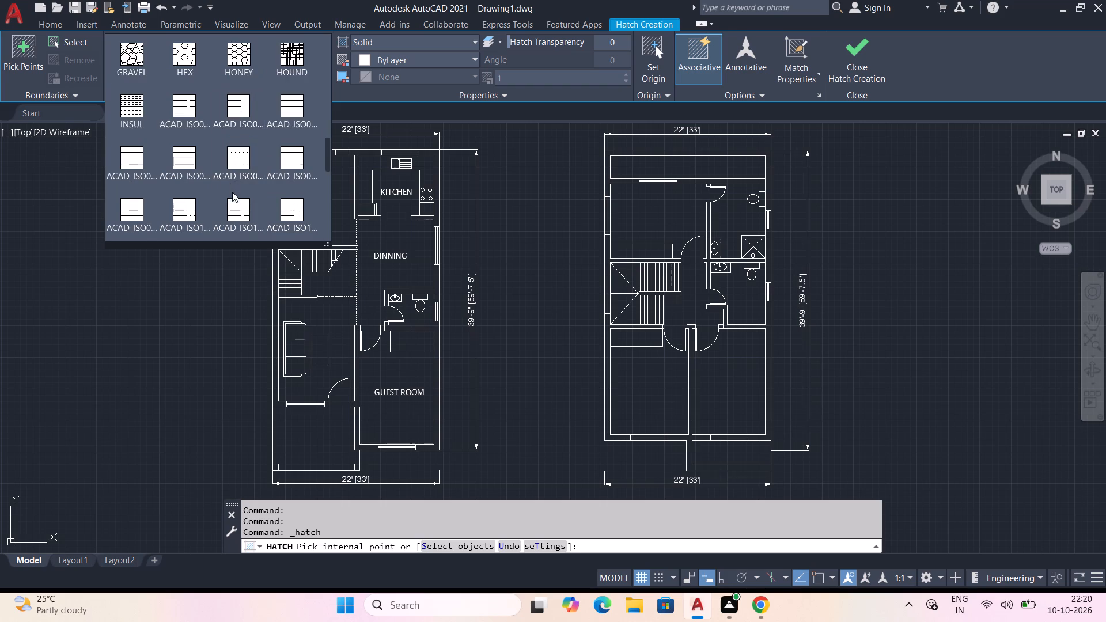
{"action": "scroll", "coordinate": [236, 196], "scroll_direction": "down", "scroll_amount": 3}
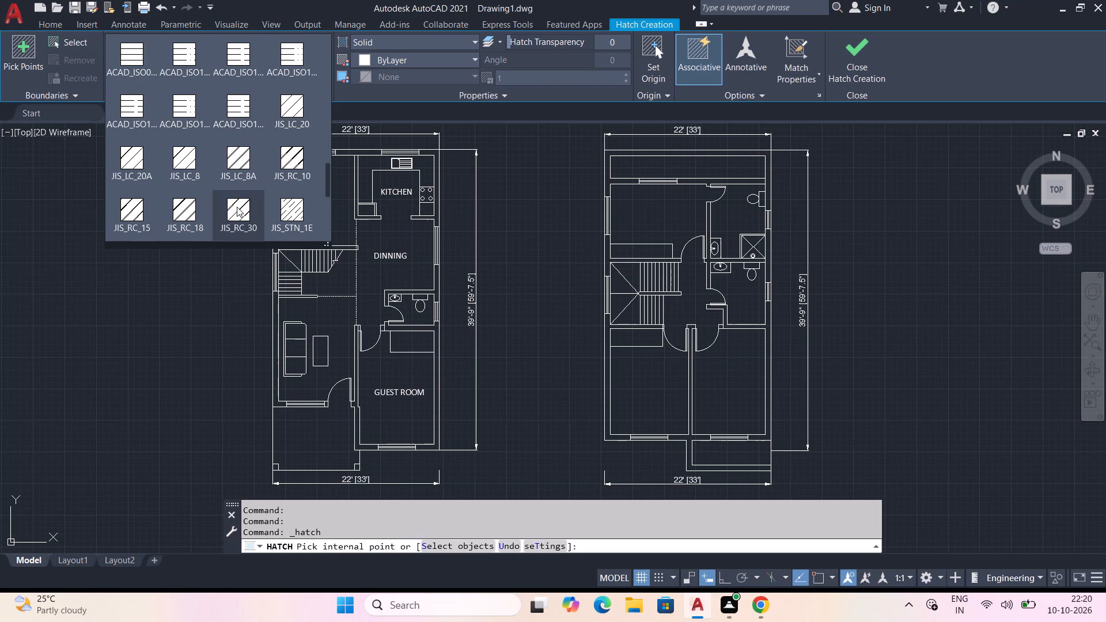
{"action": "scroll", "coordinate": [240, 202], "scroll_direction": "down", "scroll_amount": 2}
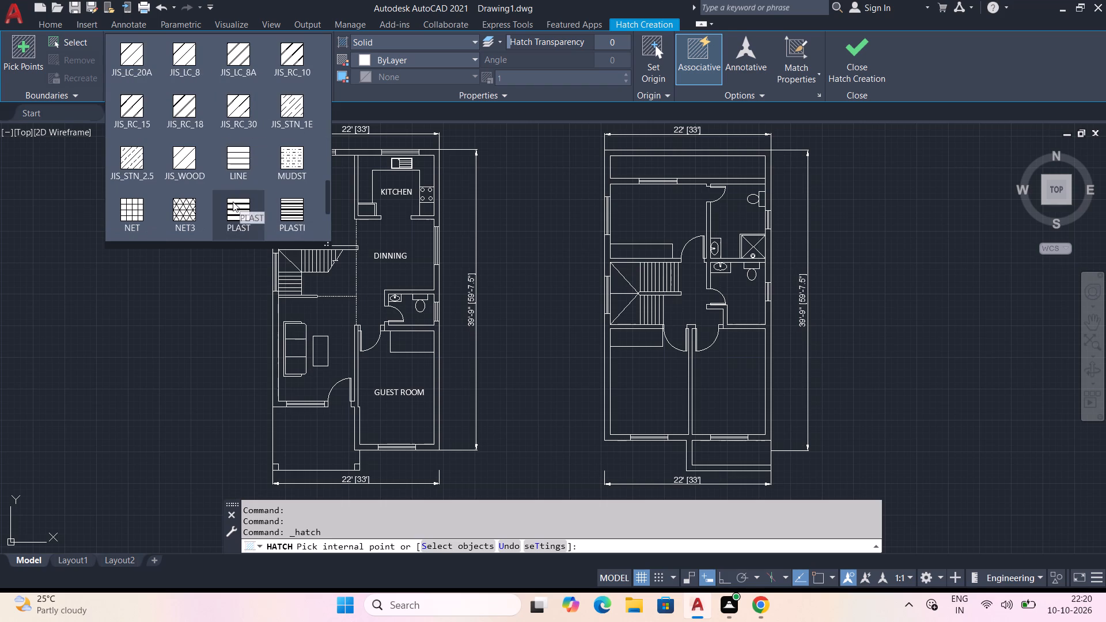
{"action": "scroll", "coordinate": [237, 154], "scroll_direction": "down", "scroll_amount": 1}
{"action": "scroll", "coordinate": [200, 175], "scroll_direction": "up", "scroll_amount": 1}
{"action": "scroll", "coordinate": [197, 136], "scroll_direction": "down", "scroll_amount": 1}
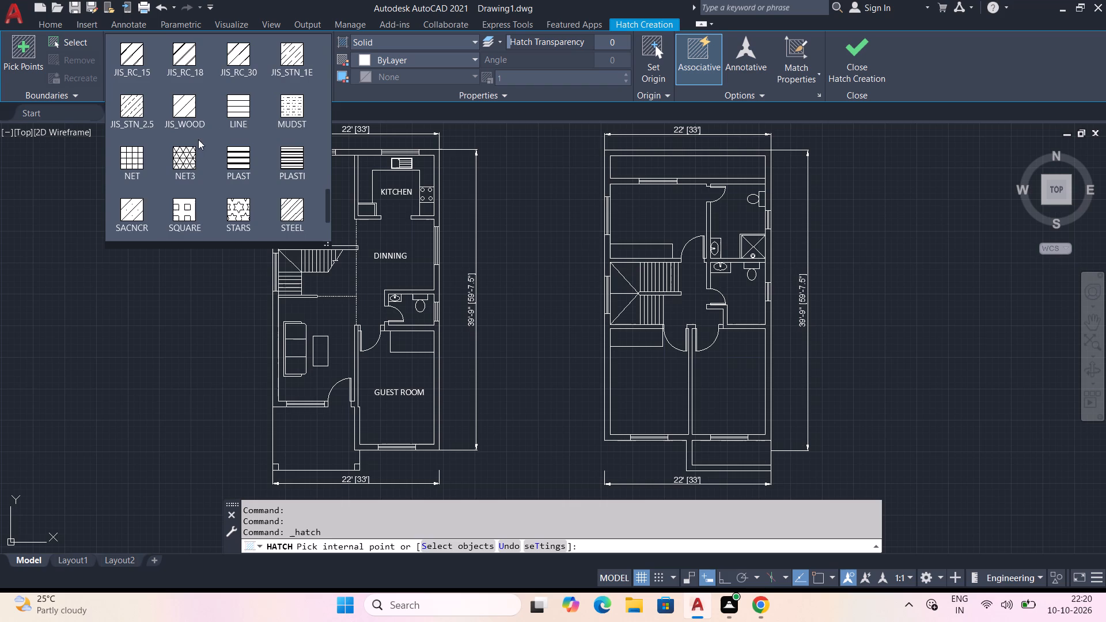
{"action": "scroll", "coordinate": [202, 151], "scroll_direction": "down", "scroll_amount": 4}
{"action": "scroll", "coordinate": [207, 164], "scroll_direction": "up", "scroll_amount": 1}
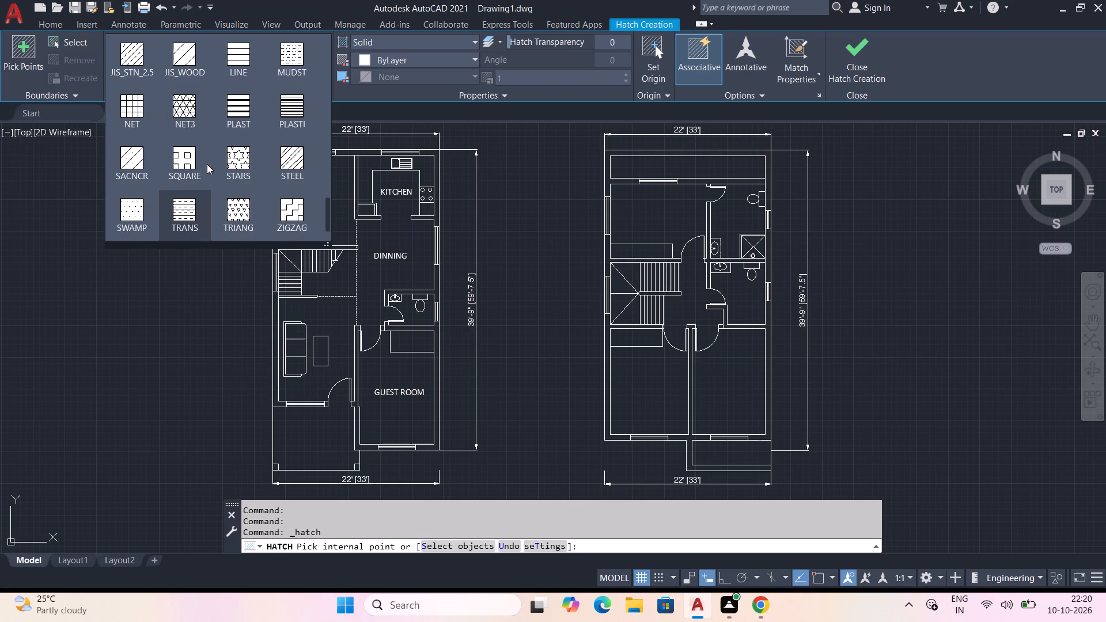
{"action": "scroll", "coordinate": [207, 164], "scroll_direction": "up", "scroll_amount": 6}
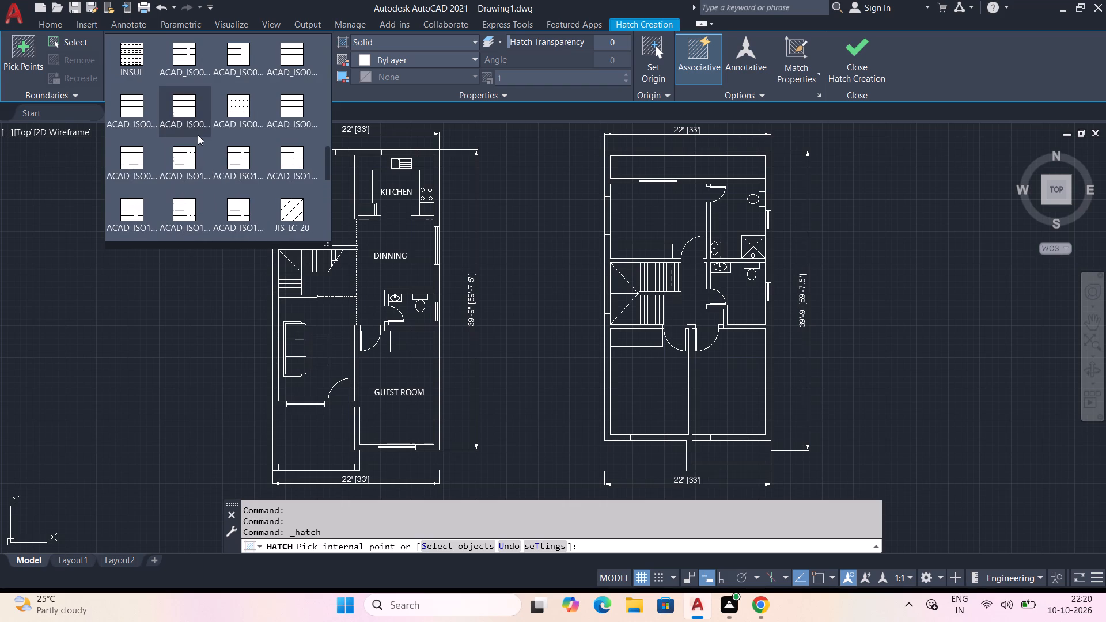
{"action": "scroll", "coordinate": [198, 135], "scroll_direction": "up", "scroll_amount": 4}
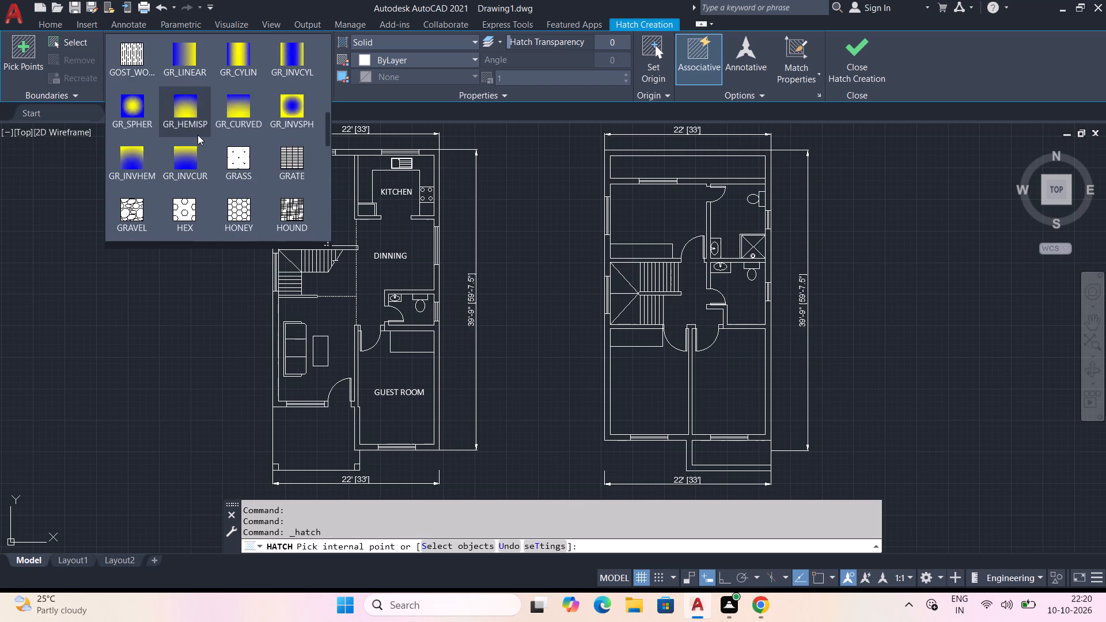
{"action": "scroll", "coordinate": [198, 135], "scroll_direction": "up", "scroll_amount": 5}
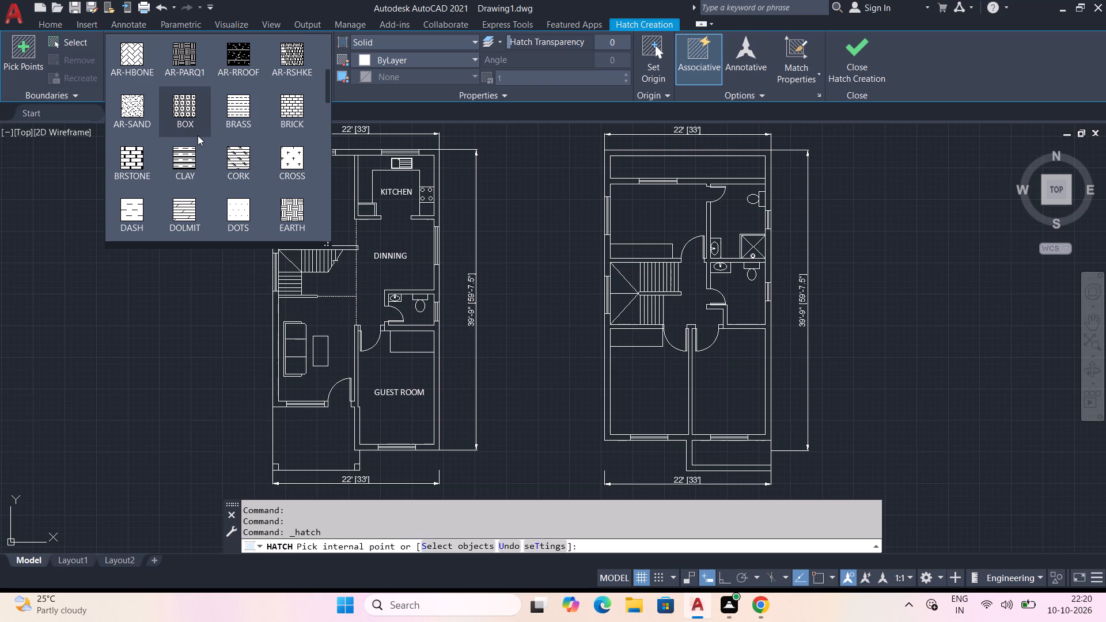
{"action": "scroll", "coordinate": [241, 155], "scroll_direction": "up", "scroll_amount": 3}
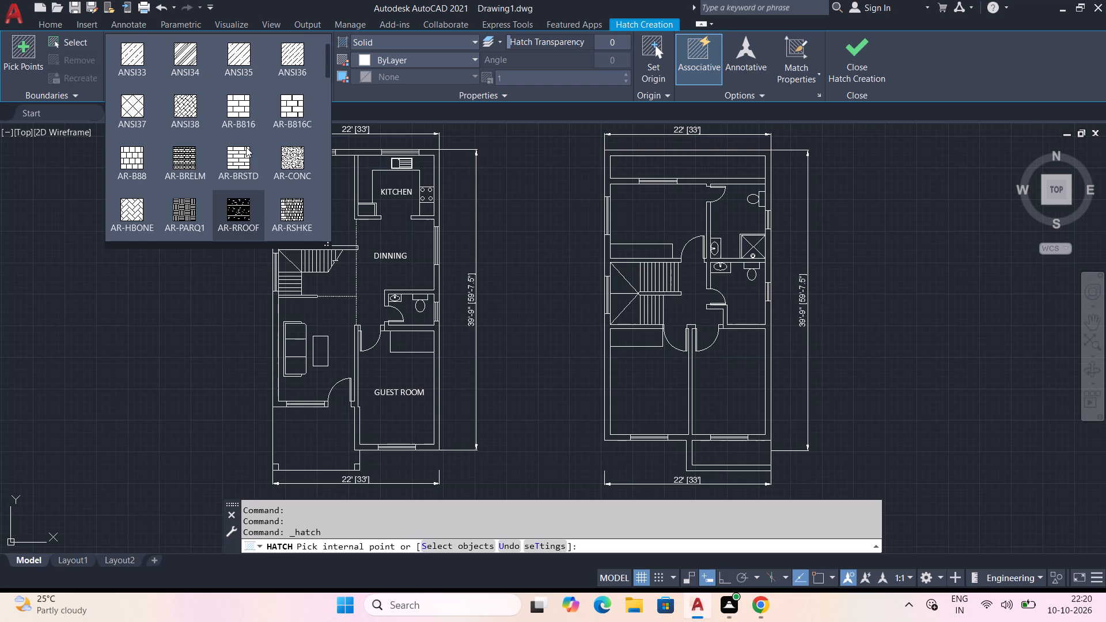
{"action": "scroll", "coordinate": [236, 155], "scroll_direction": "up", "scroll_amount": 1}
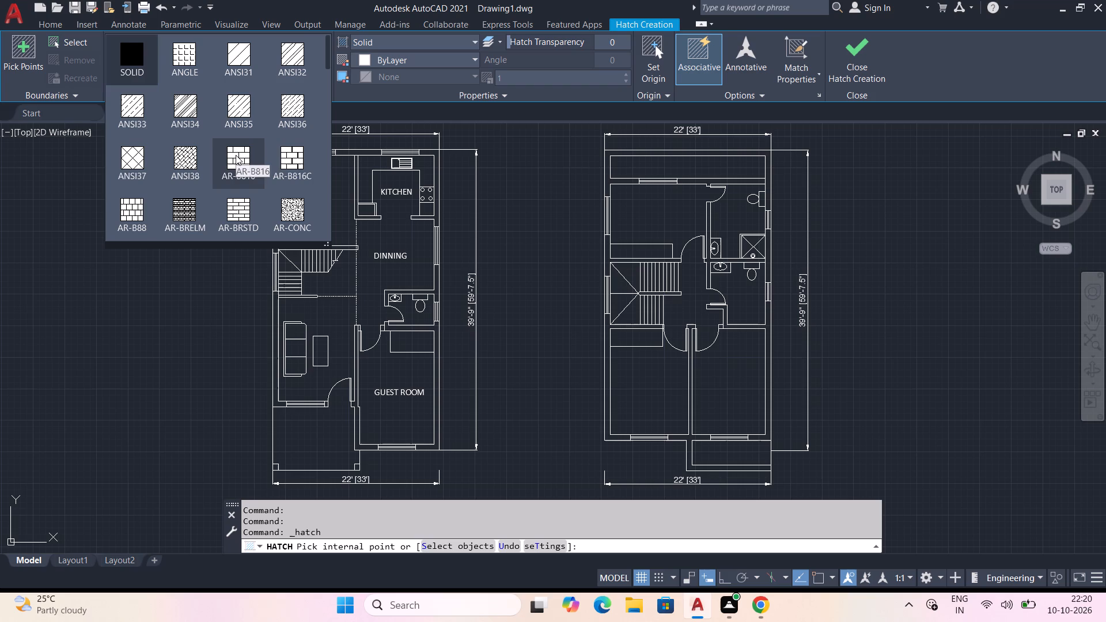
{"action": "scroll", "coordinate": [236, 155], "scroll_direction": "up", "scroll_amount": 4}
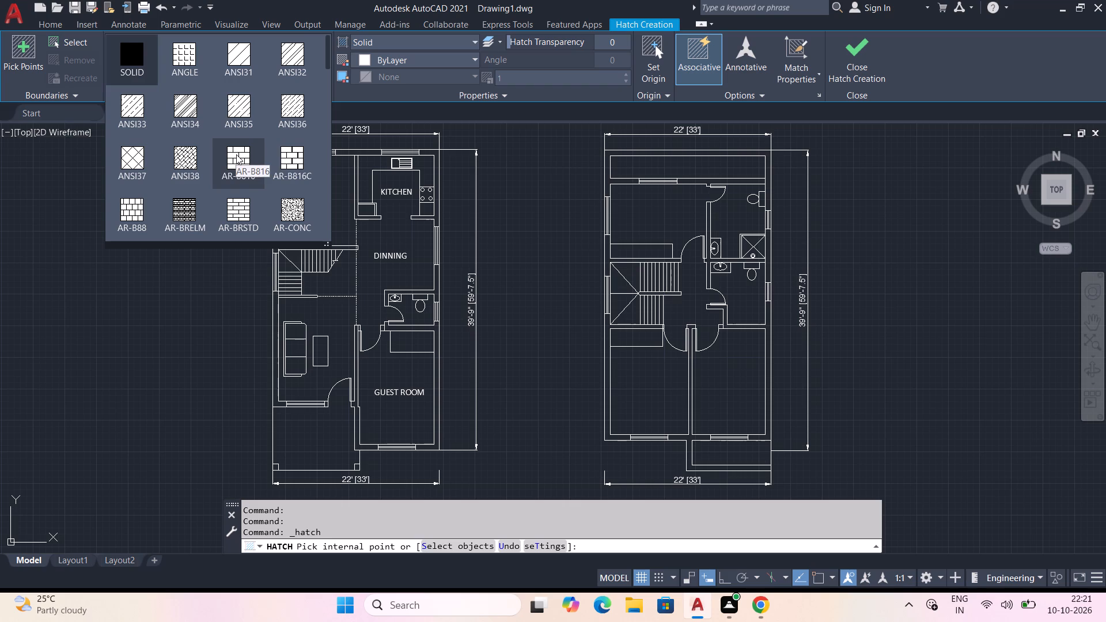
{"action": "scroll", "coordinate": [245, 157], "scroll_direction": "up", "scroll_amount": 3}
{"action": "scroll", "coordinate": [217, 103], "scroll_direction": "down", "scroll_amount": 1}
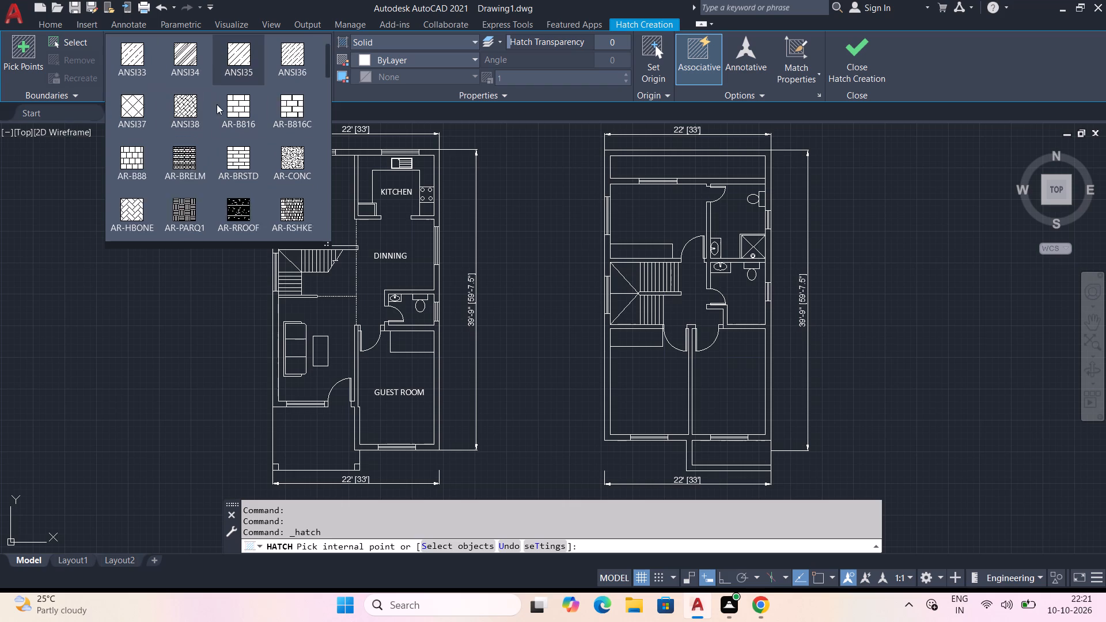
{"action": "scroll", "coordinate": [217, 104], "scroll_direction": "down", "scroll_amount": 2}
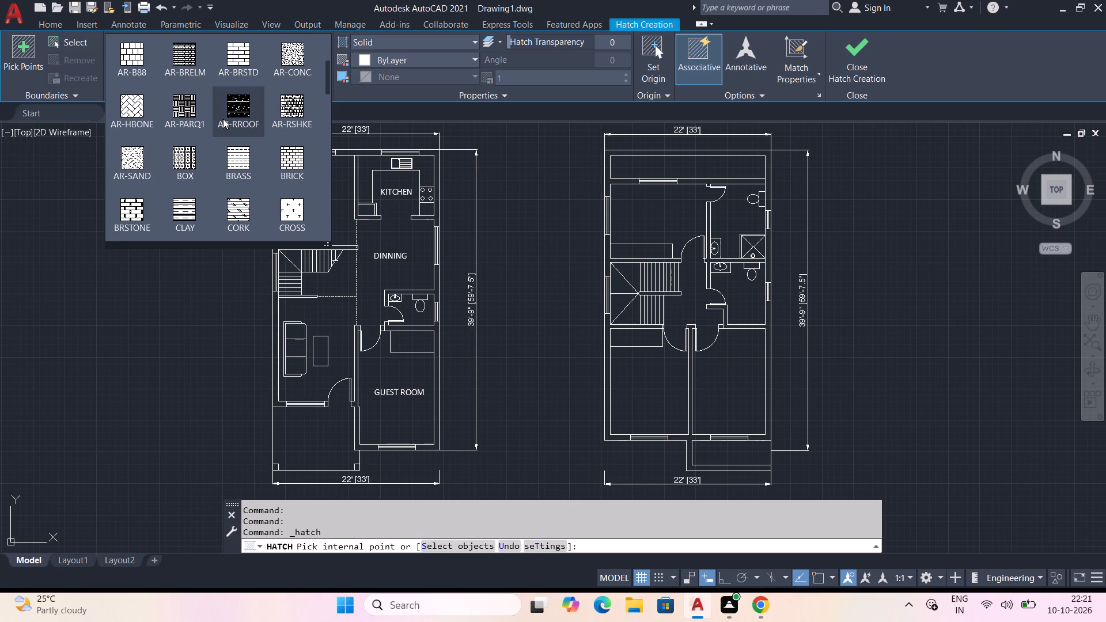
{"action": "scroll", "coordinate": [196, 154], "scroll_direction": "down", "scroll_amount": 2}
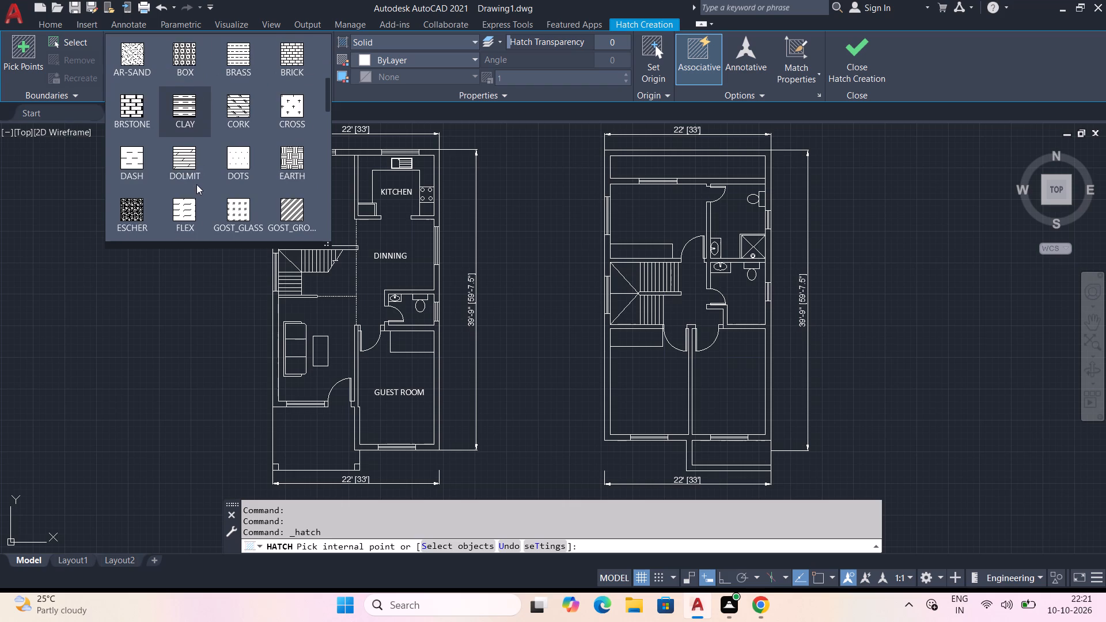
{"action": "scroll", "coordinate": [196, 184], "scroll_direction": "down", "scroll_amount": 1}
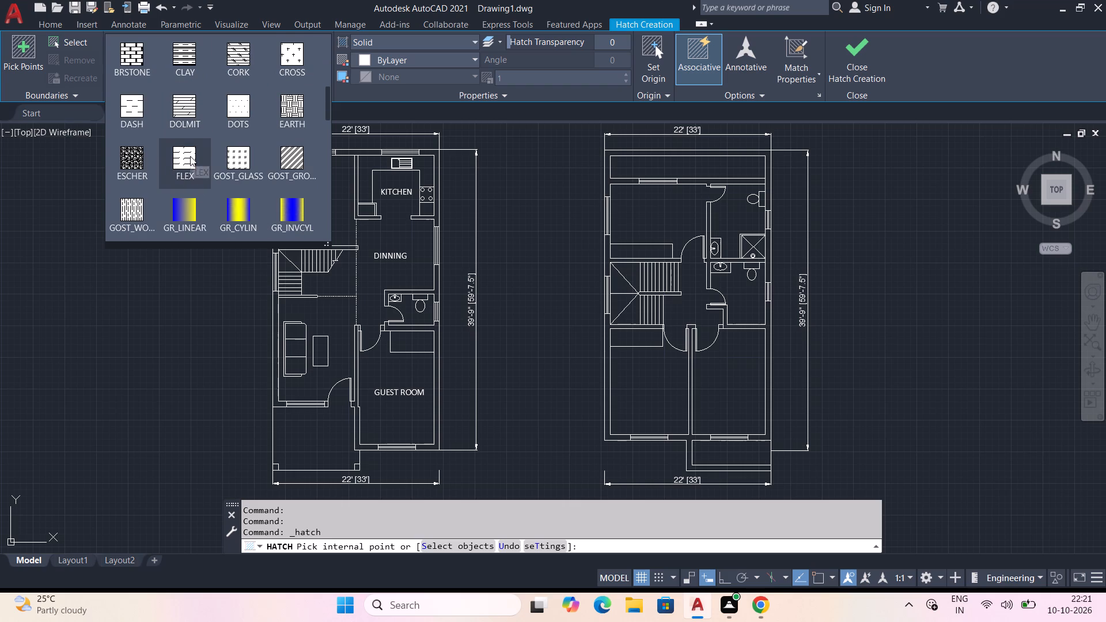
{"action": "scroll", "coordinate": [190, 156], "scroll_direction": "down", "scroll_amount": 1}
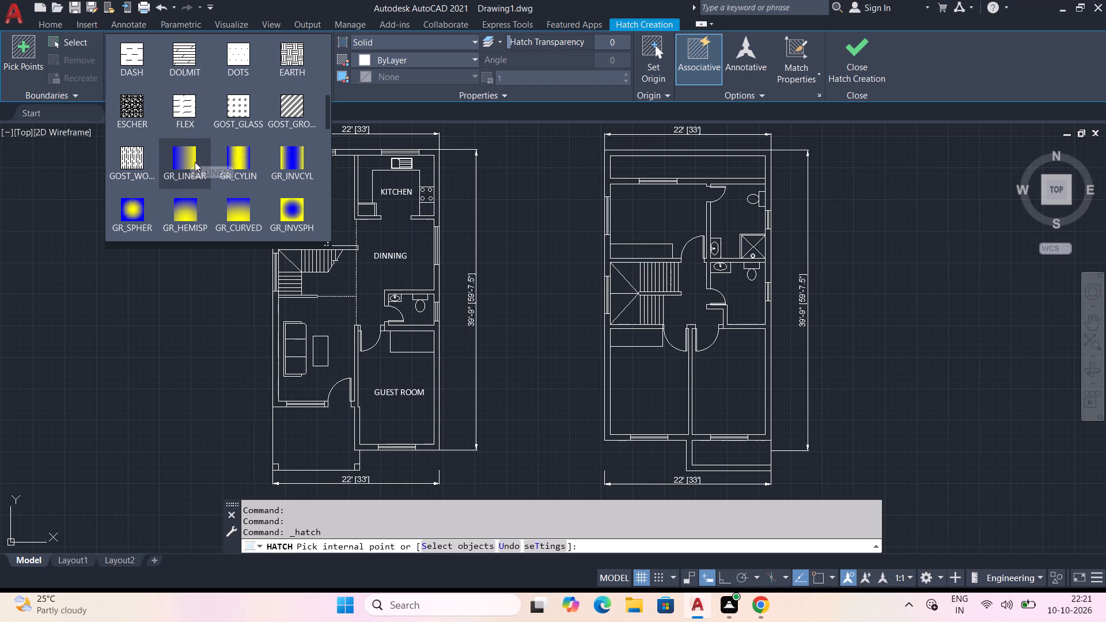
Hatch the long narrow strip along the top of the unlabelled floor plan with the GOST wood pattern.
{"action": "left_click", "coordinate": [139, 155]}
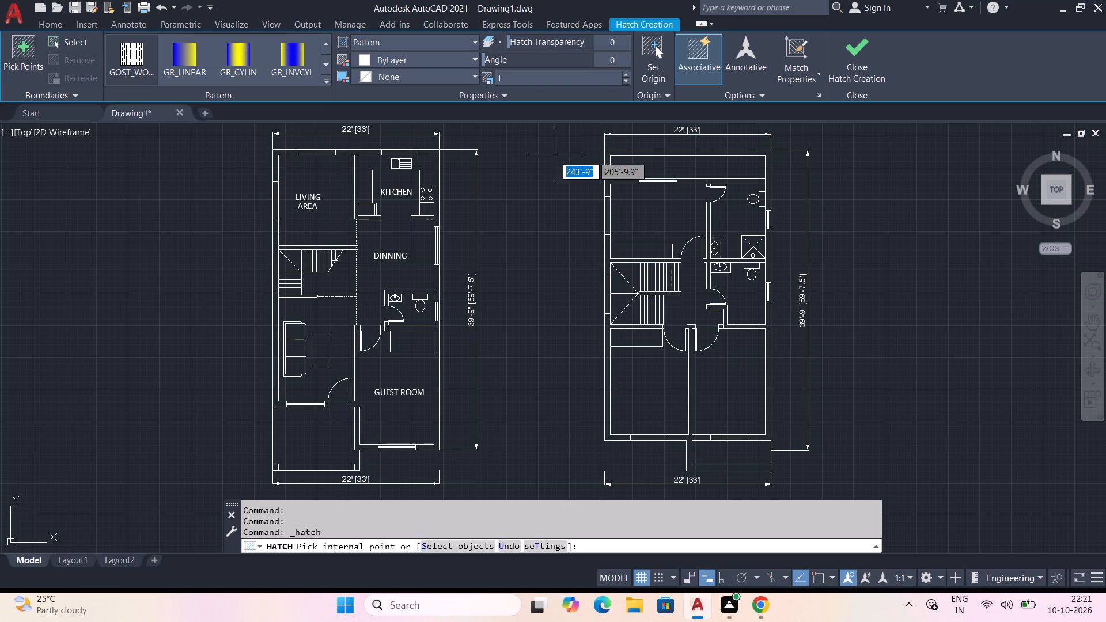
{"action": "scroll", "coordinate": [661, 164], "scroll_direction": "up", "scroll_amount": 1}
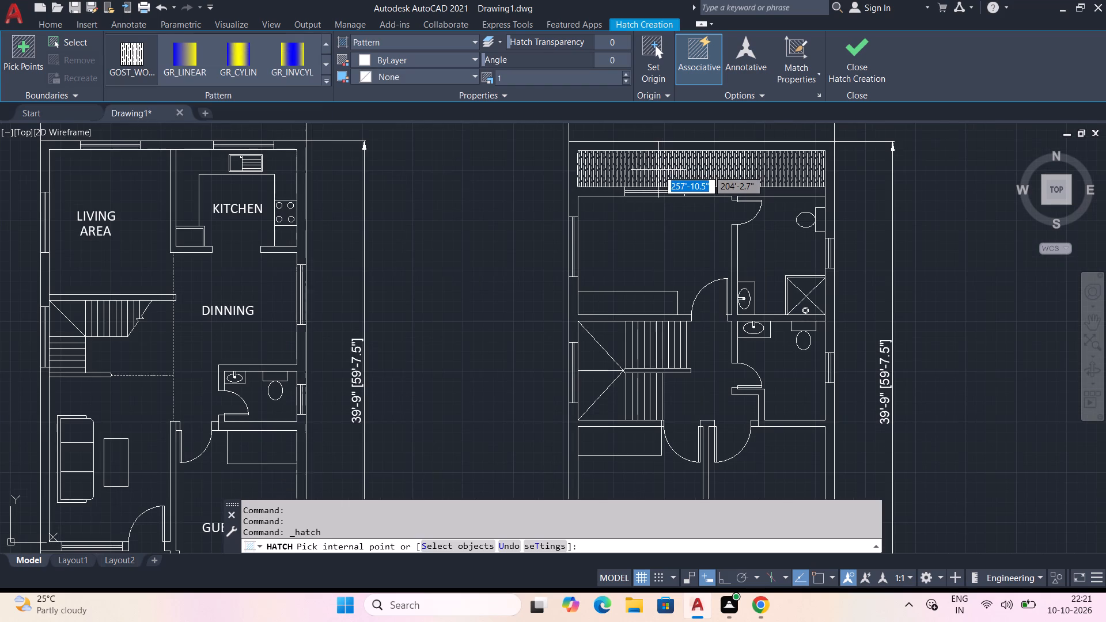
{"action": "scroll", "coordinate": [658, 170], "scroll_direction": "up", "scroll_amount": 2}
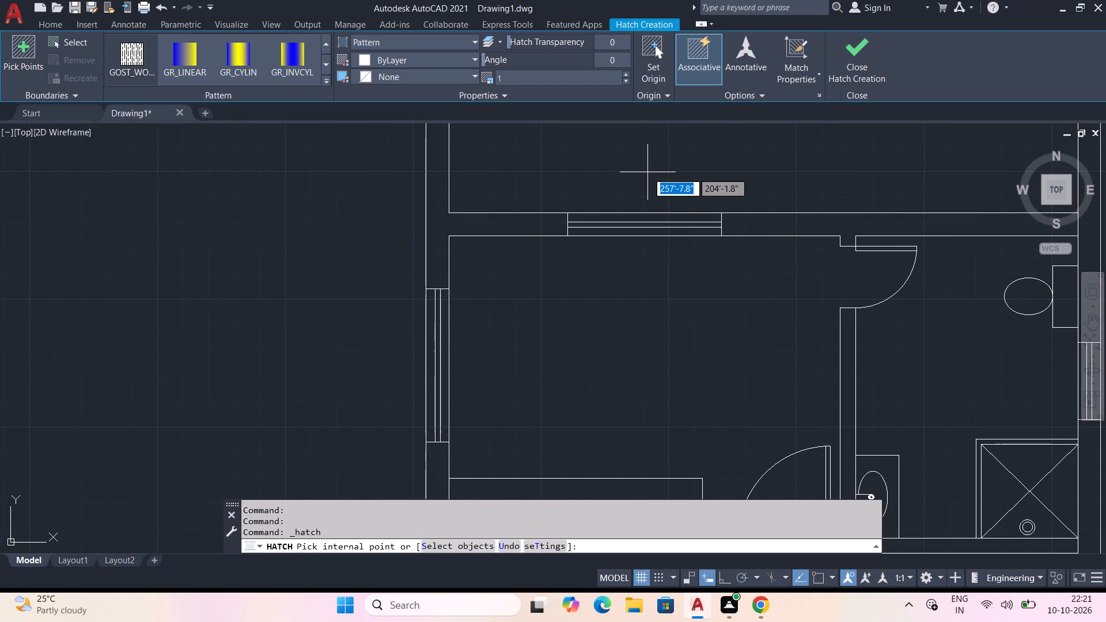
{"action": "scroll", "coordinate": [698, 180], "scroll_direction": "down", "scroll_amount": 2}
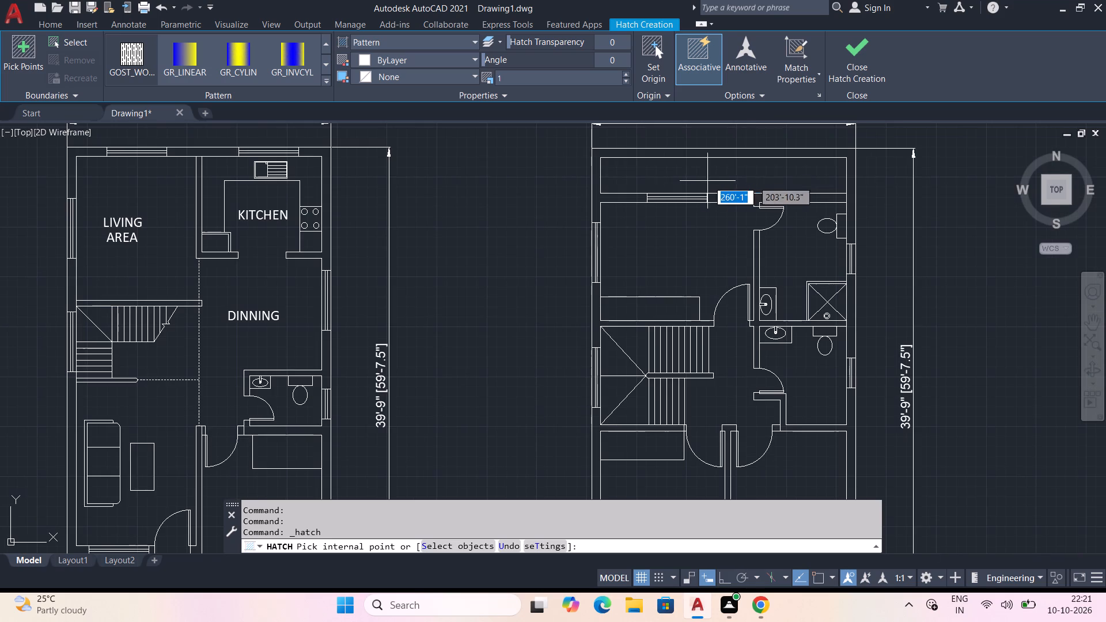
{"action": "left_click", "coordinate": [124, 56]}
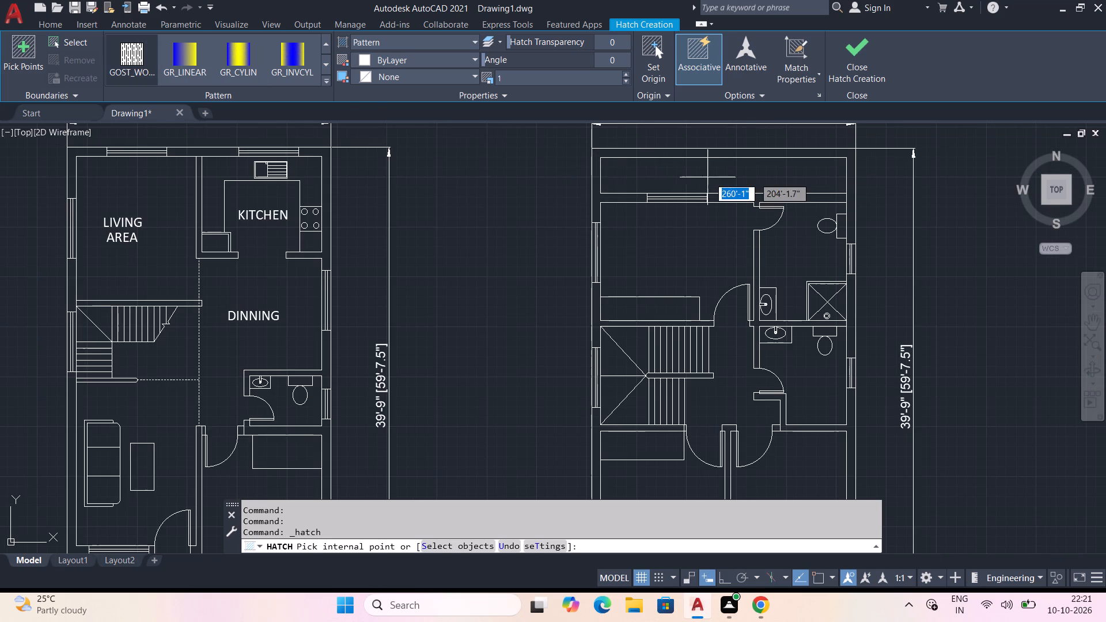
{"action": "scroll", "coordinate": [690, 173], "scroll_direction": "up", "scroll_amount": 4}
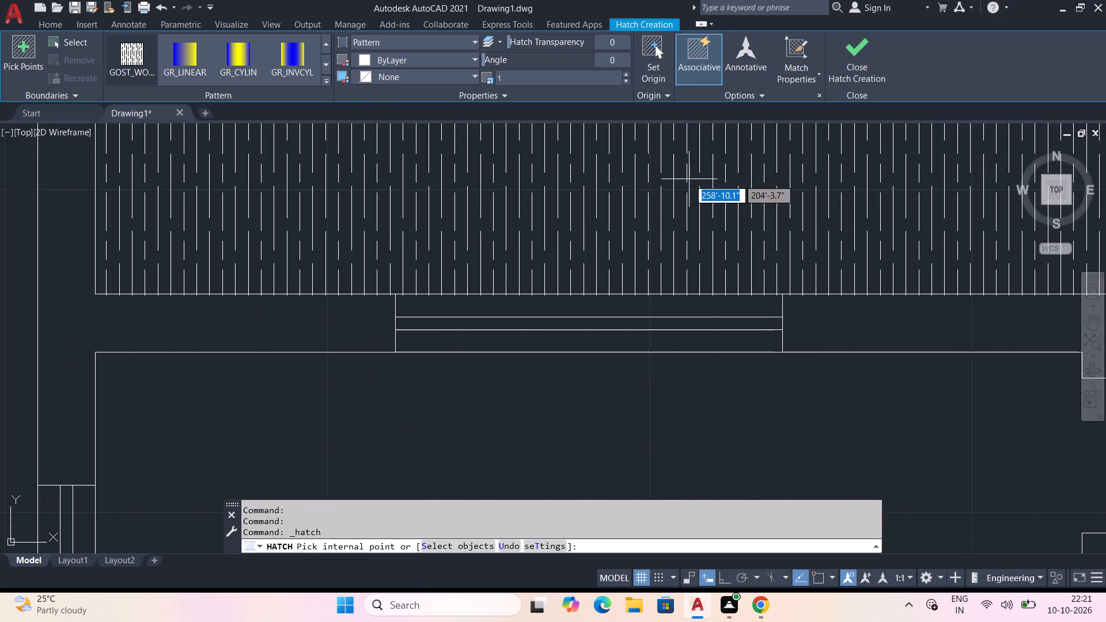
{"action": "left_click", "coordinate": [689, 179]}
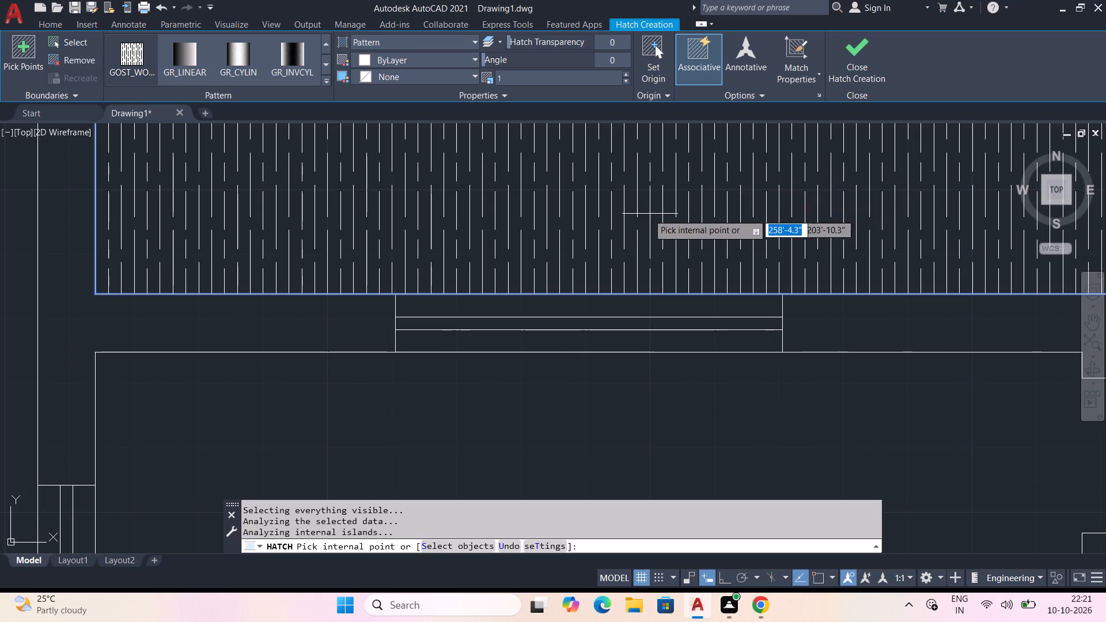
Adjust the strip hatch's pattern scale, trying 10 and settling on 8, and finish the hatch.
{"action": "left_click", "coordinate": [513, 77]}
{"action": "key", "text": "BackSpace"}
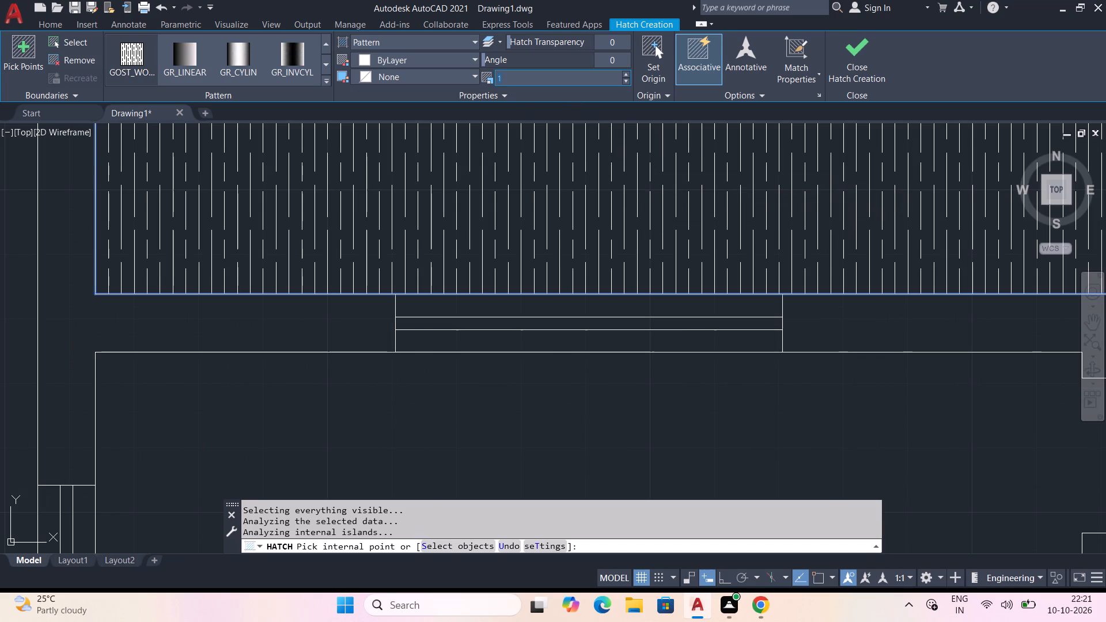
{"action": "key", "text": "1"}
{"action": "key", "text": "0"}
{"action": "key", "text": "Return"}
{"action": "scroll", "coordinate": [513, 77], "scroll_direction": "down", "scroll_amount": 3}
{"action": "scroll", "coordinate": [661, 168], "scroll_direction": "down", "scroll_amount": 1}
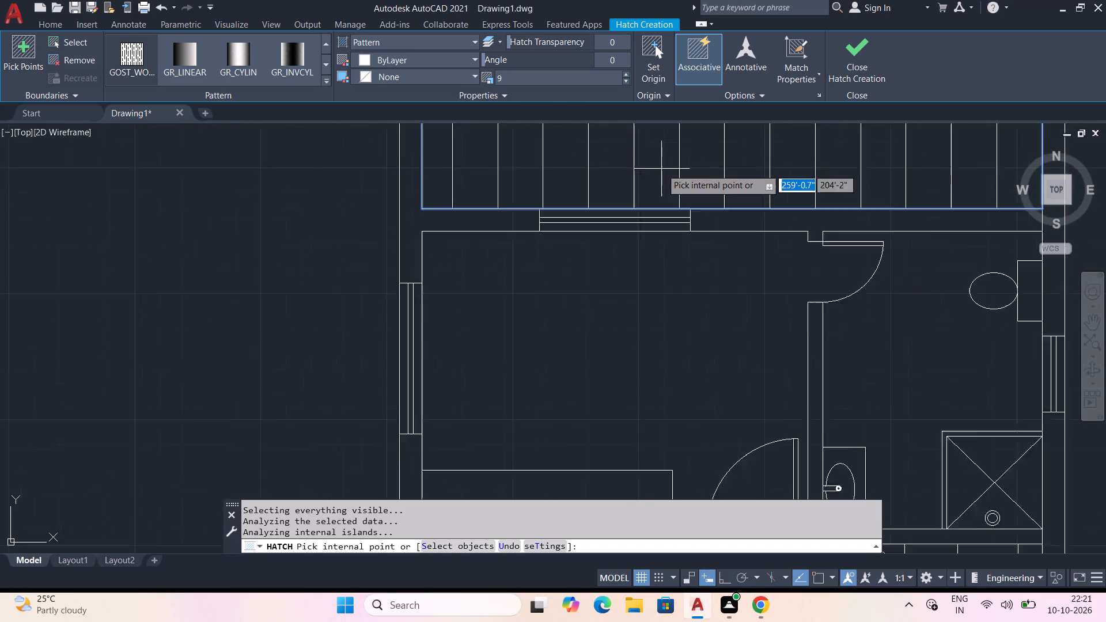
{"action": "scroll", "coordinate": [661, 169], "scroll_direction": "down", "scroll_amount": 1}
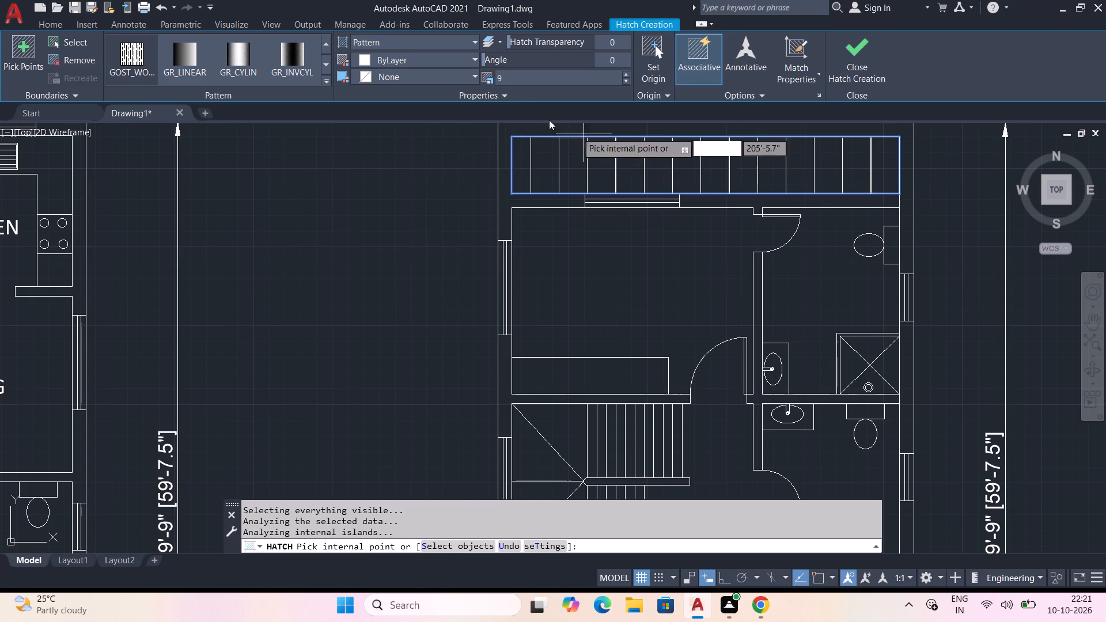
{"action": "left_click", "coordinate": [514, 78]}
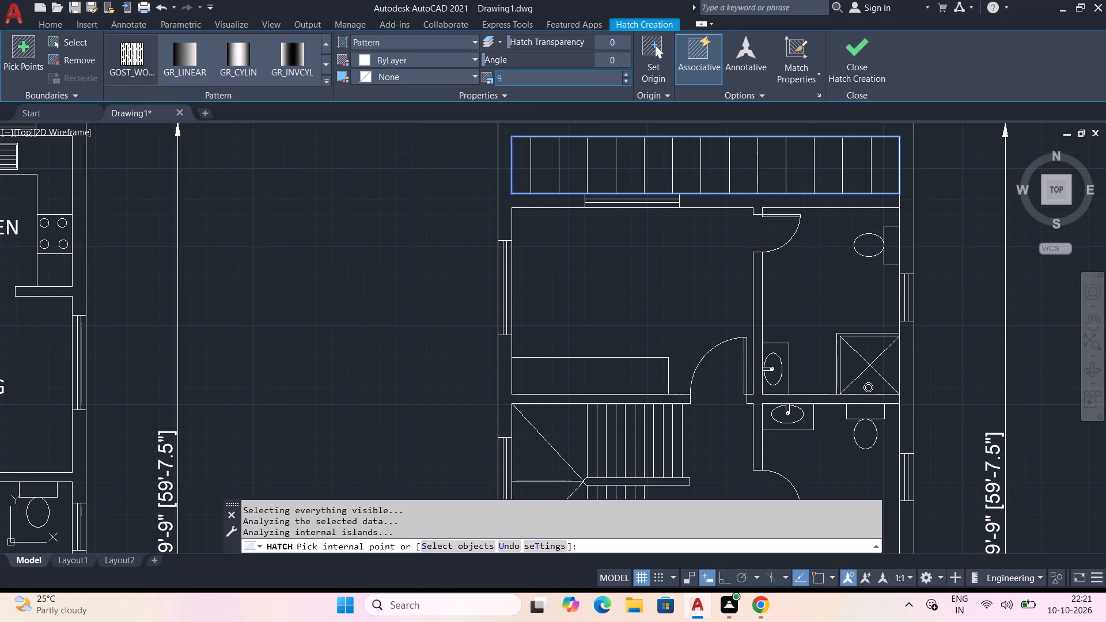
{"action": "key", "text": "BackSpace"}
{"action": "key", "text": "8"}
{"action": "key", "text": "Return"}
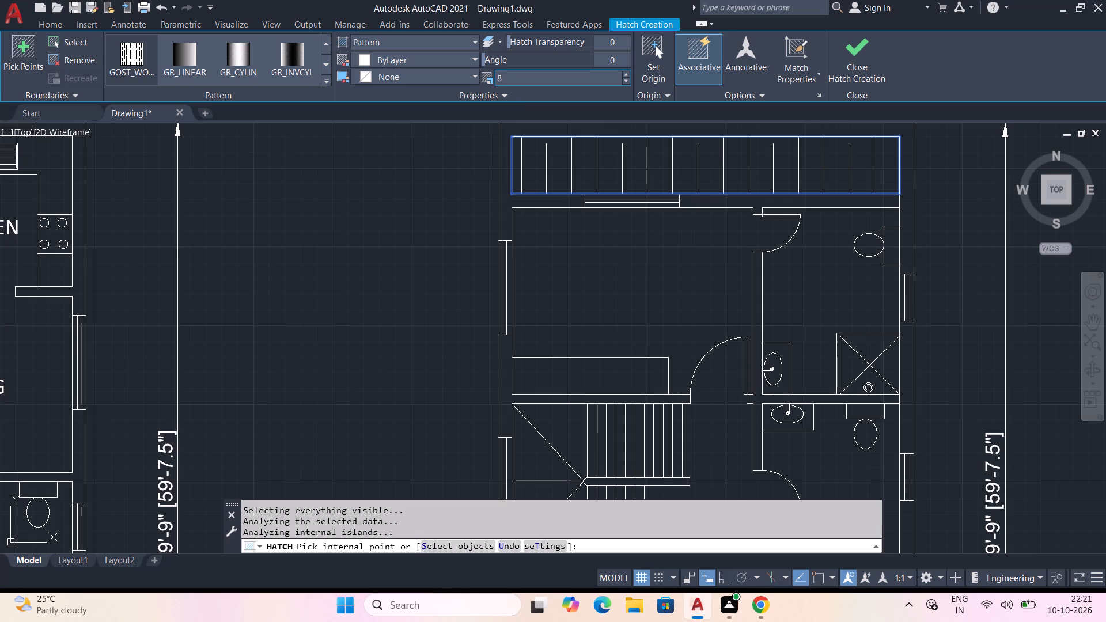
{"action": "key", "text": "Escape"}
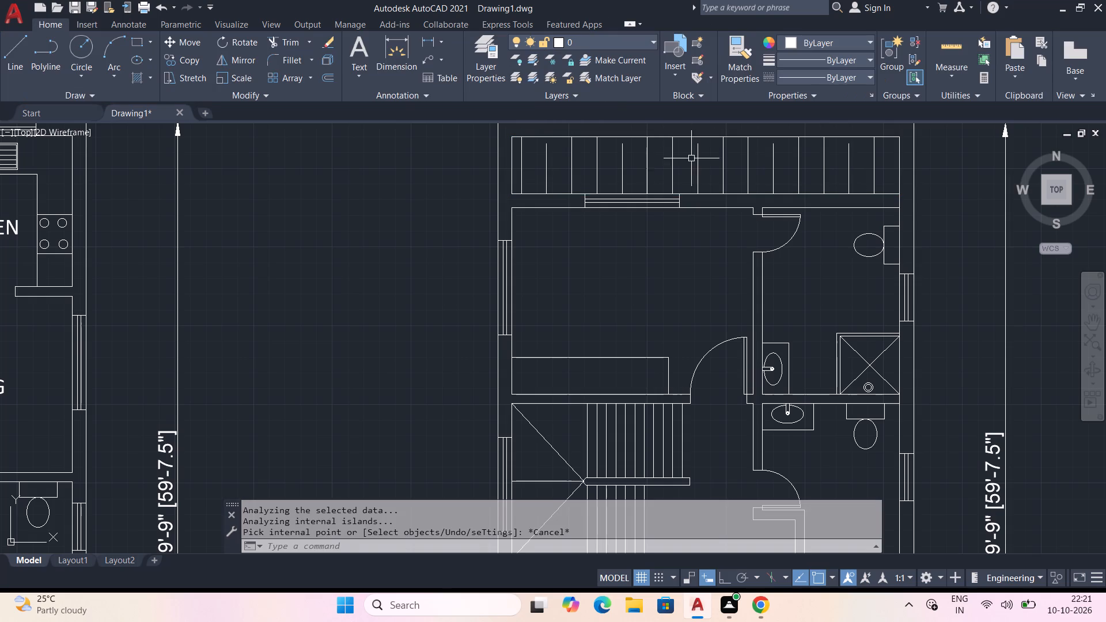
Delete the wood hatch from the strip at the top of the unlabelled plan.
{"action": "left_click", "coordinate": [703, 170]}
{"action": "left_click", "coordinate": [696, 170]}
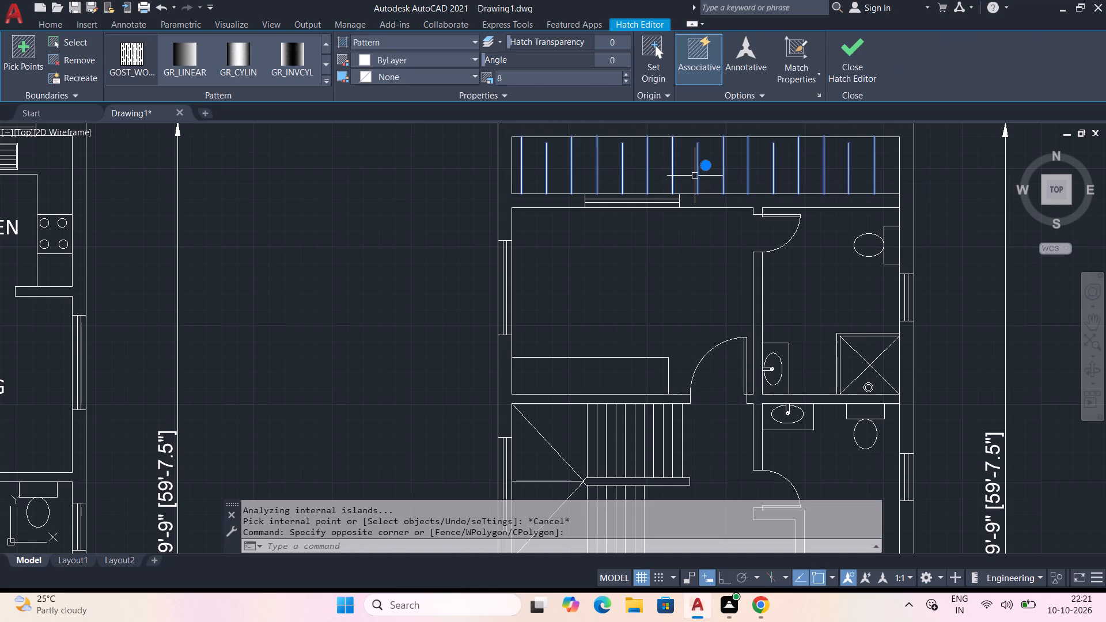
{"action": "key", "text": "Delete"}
Copy the KITCHEN label into the unlabelled plan's top strip, upper bedroom and upper bathroom.
{"action": "middle_click_drag", "start_coordinate": [274, 289], "coordinate": [440, 312]}
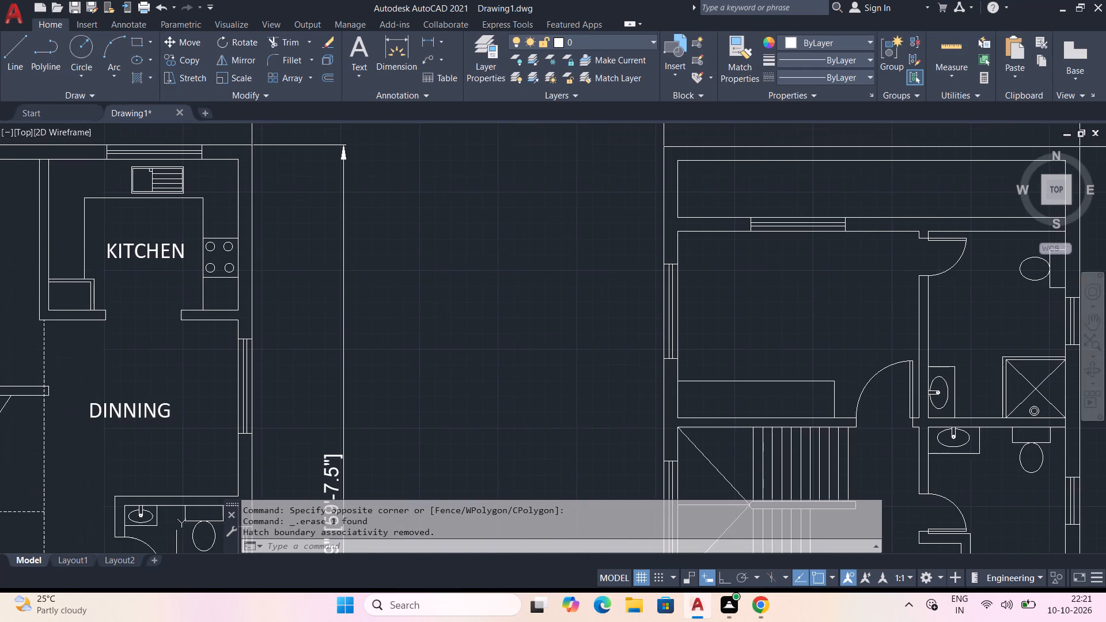
{"action": "left_click", "coordinate": [146, 253]}
{"action": "left_click", "coordinate": [193, 60]}
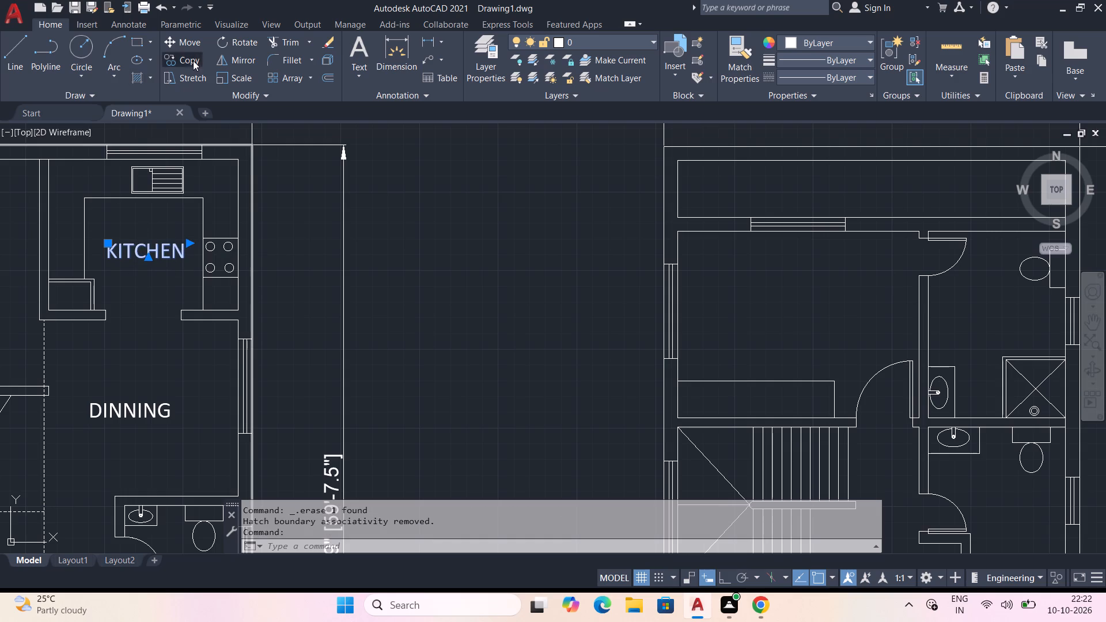
{"action": "left_click", "coordinate": [142, 250]}
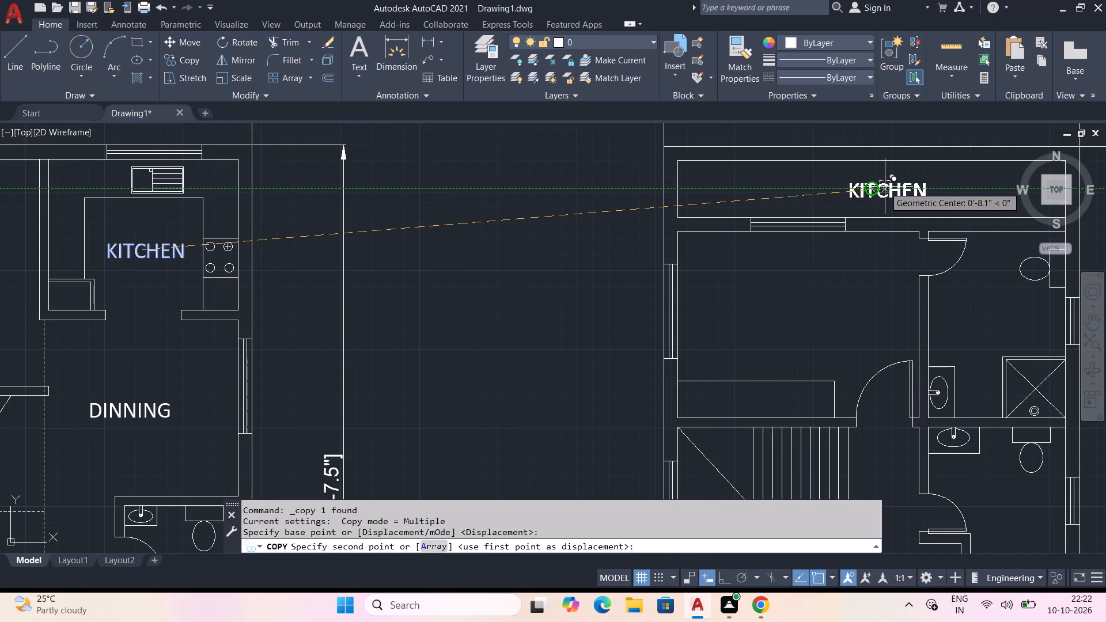
{"action": "left_click", "coordinate": [882, 187]}
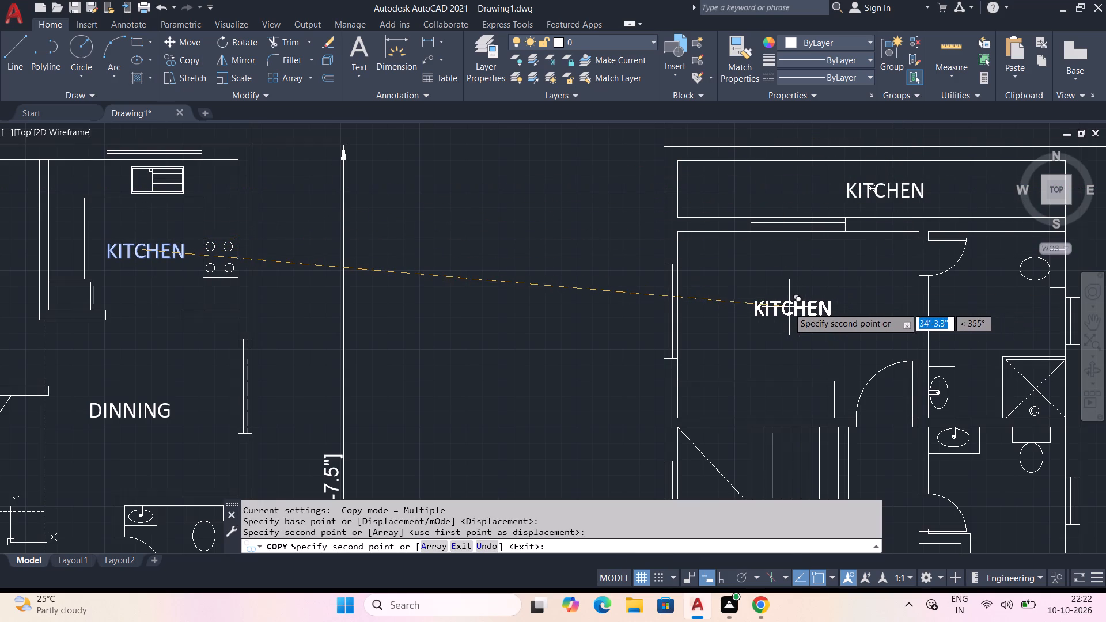
{"action": "left_click", "coordinate": [783, 305]}
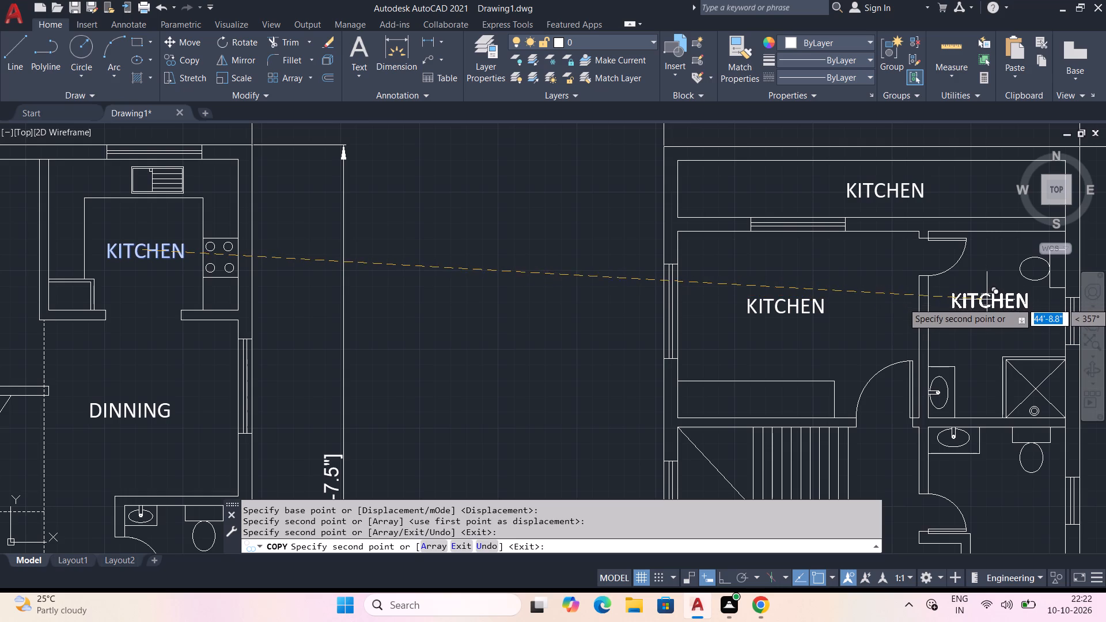
{"action": "left_click", "coordinate": [987, 302]}
Place further copies of the KITCHEN label in the lower bathroom and the two lower bedrooms, and end the copy.
{"action": "middle_click_drag", "start_coordinate": [985, 355], "coordinate": [818, 151]}
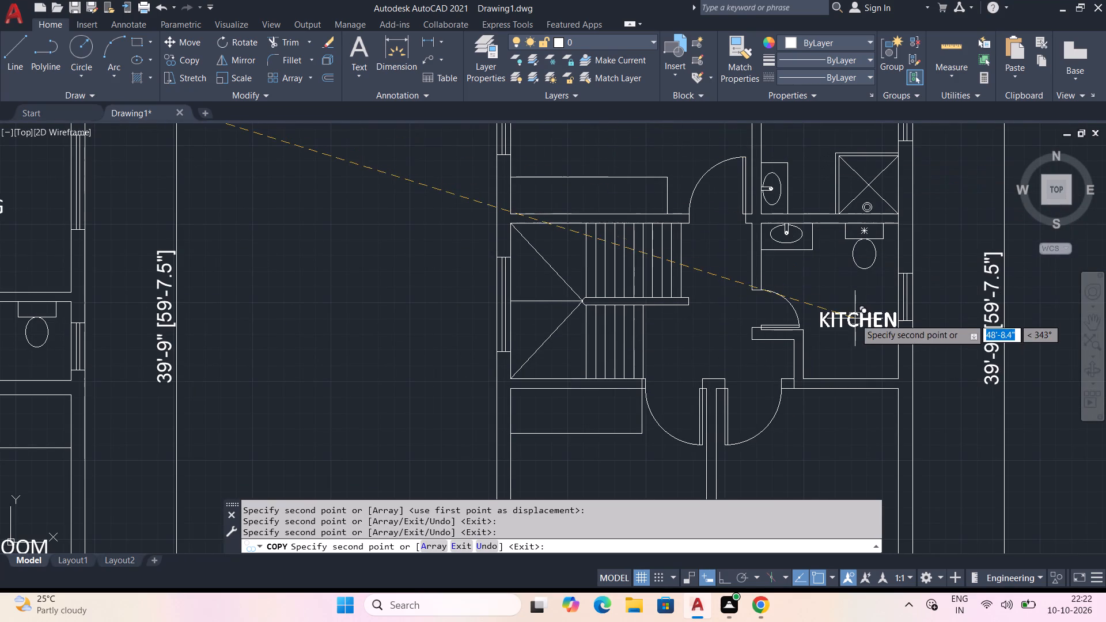
{"action": "left_click", "coordinate": [848, 307]}
{"action": "middle_click_drag", "start_coordinate": [820, 446], "coordinate": [820, 407]}
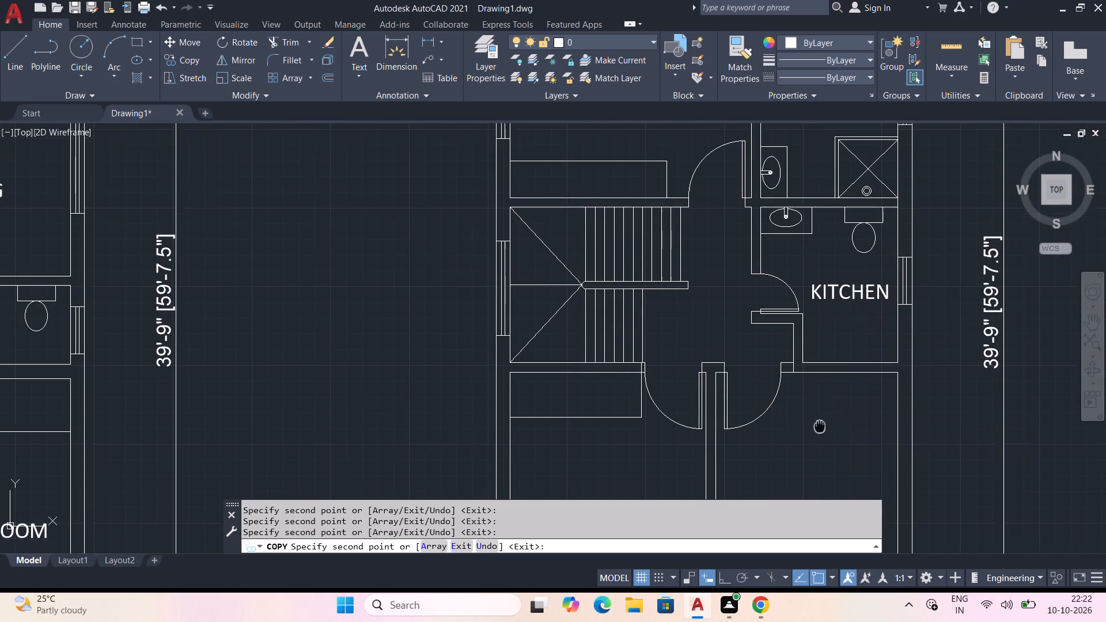
{"action": "middle_click_drag", "start_coordinate": [820, 407], "coordinate": [816, 314]}
{"action": "left_click", "coordinate": [801, 388]}
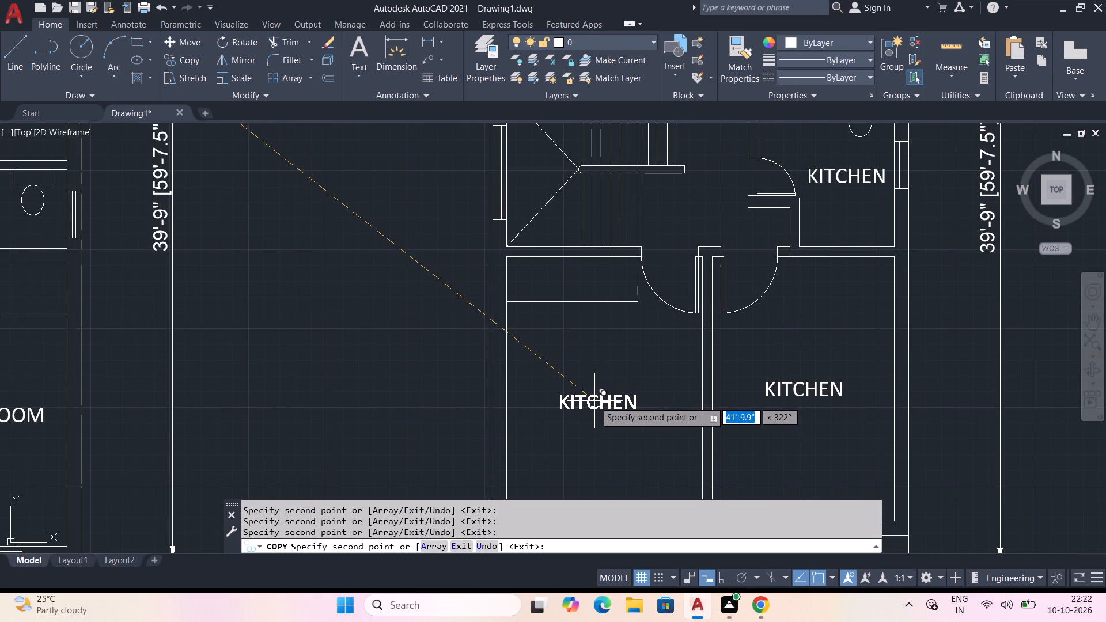
{"action": "left_click", "coordinate": [594, 401]}
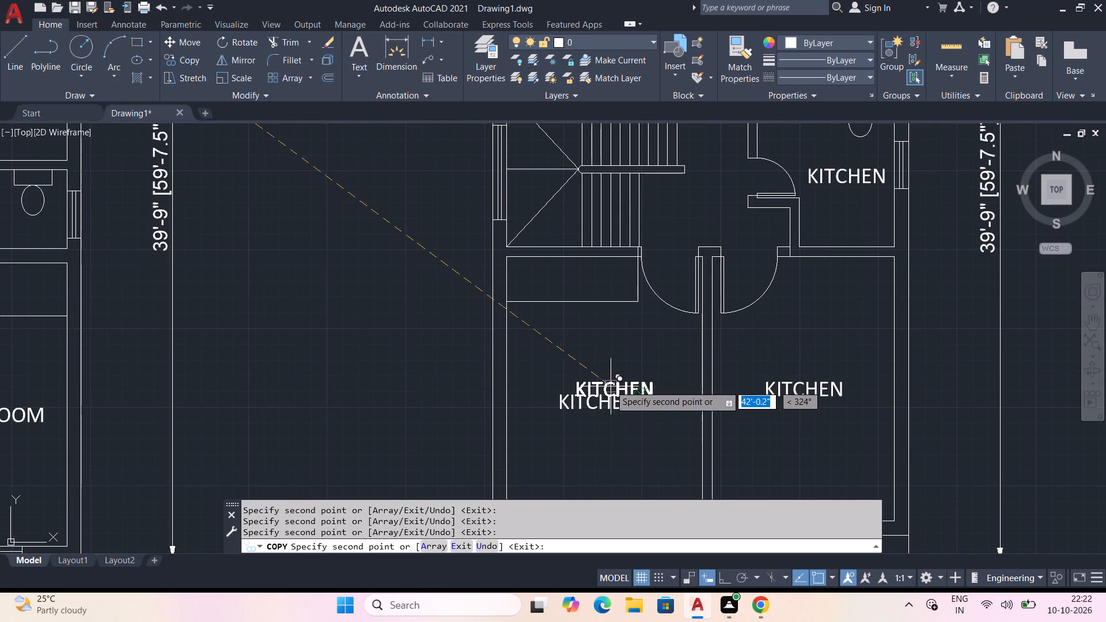
{"action": "scroll", "coordinate": [606, 375], "scroll_direction": "down", "scroll_amount": 1}
{"action": "middle_click_drag", "start_coordinate": [610, 379], "coordinate": [618, 438]}
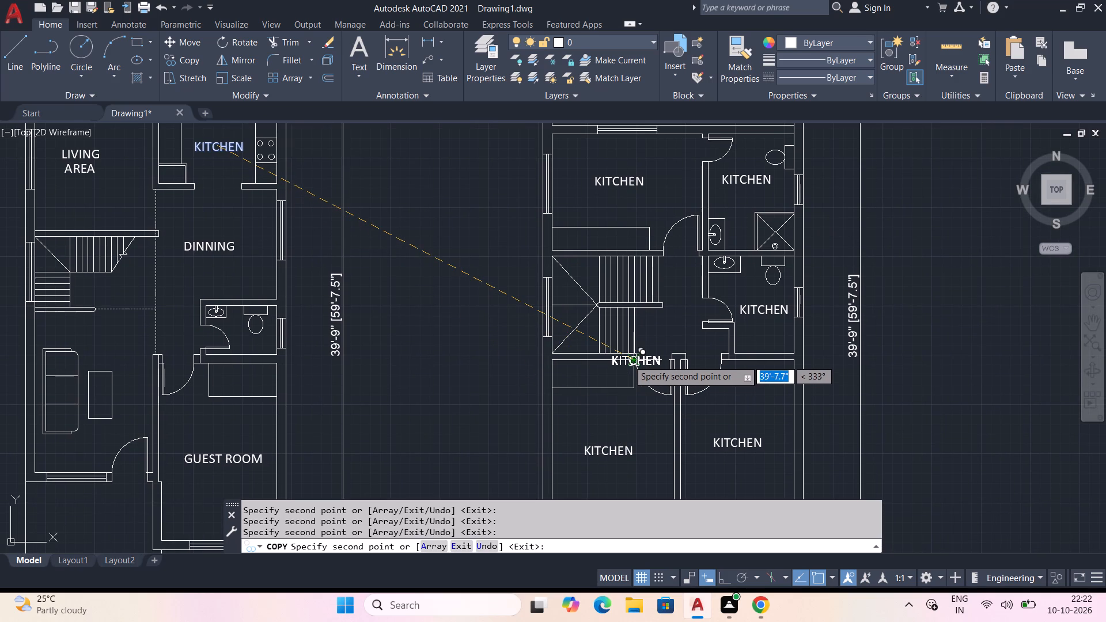
{"action": "key", "text": "Escape"}
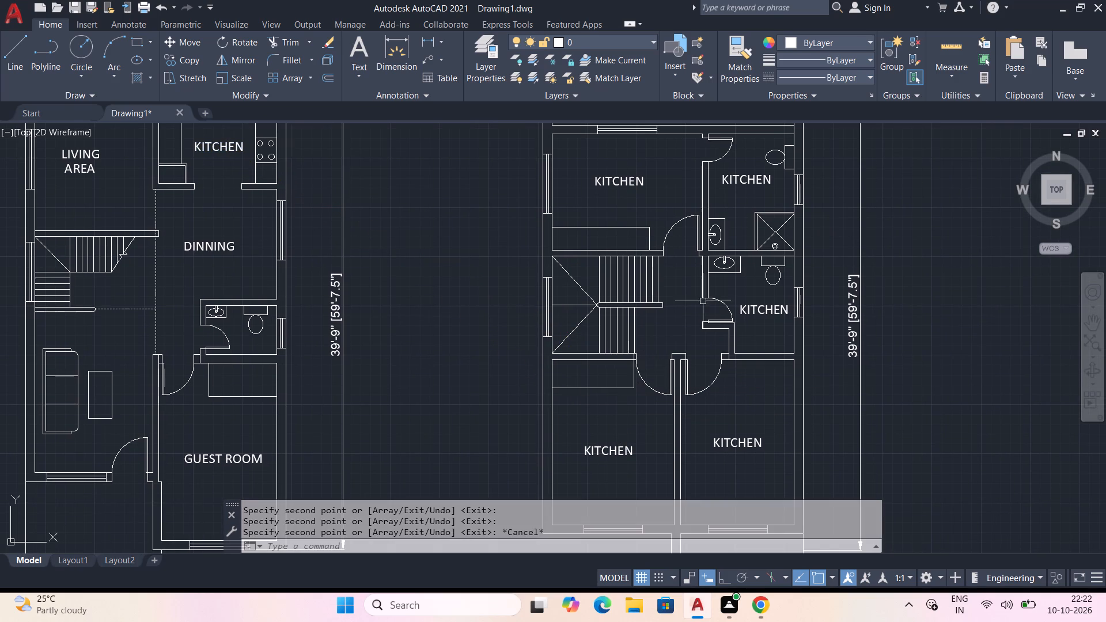
Change the copied label in the lower bathroom to BATH.
{"action": "double_click", "coordinate": [762, 305]}
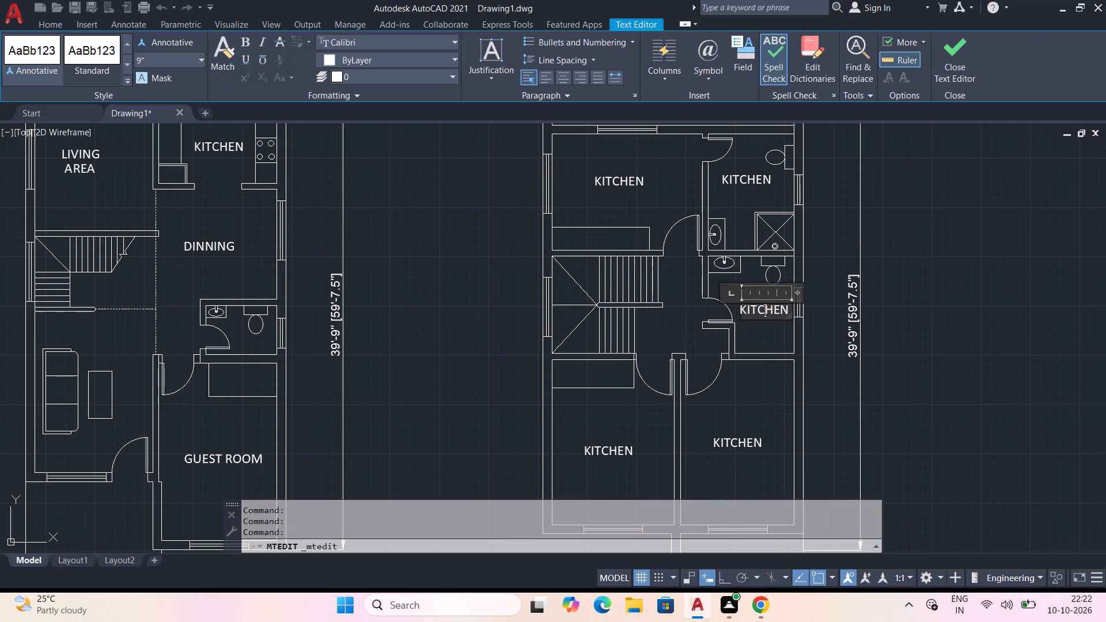
{"action": "key", "text": "ctrl+a"}
{"action": "key", "text": "BackSpace"}
{"action": "type", "text": "BATH"}
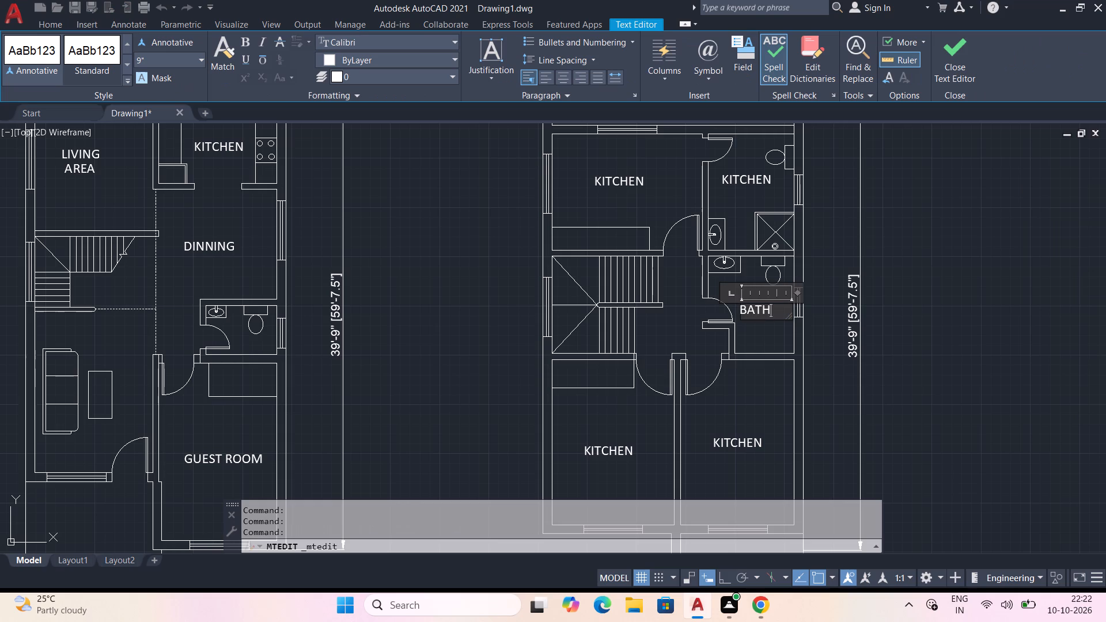
{"action": "key", "text": "Return"}
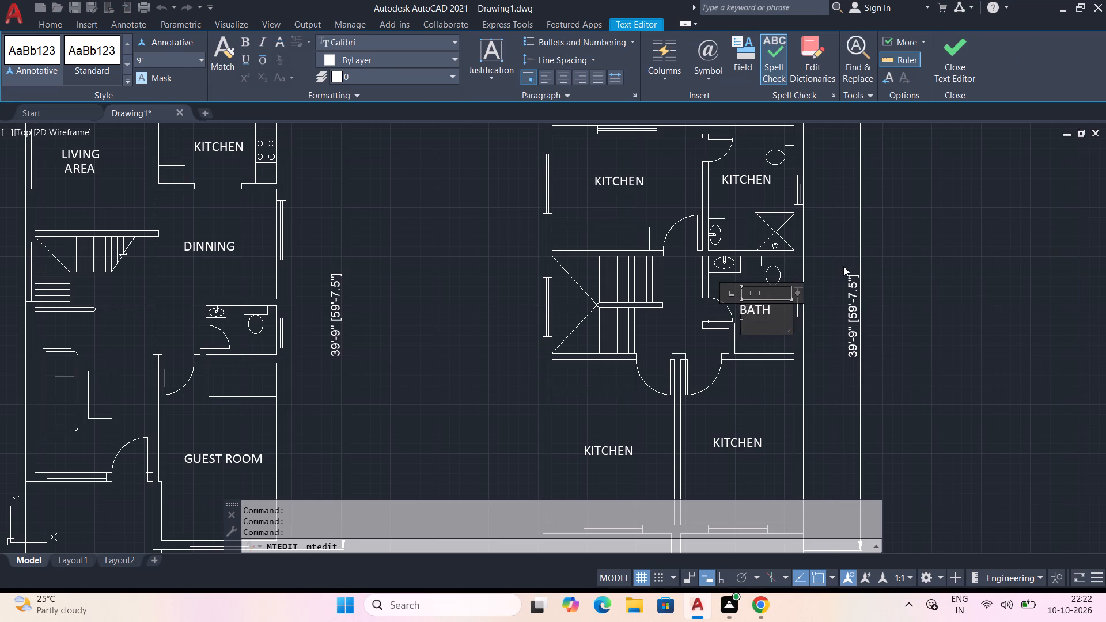
{"action": "left_click", "coordinate": [843, 266]}
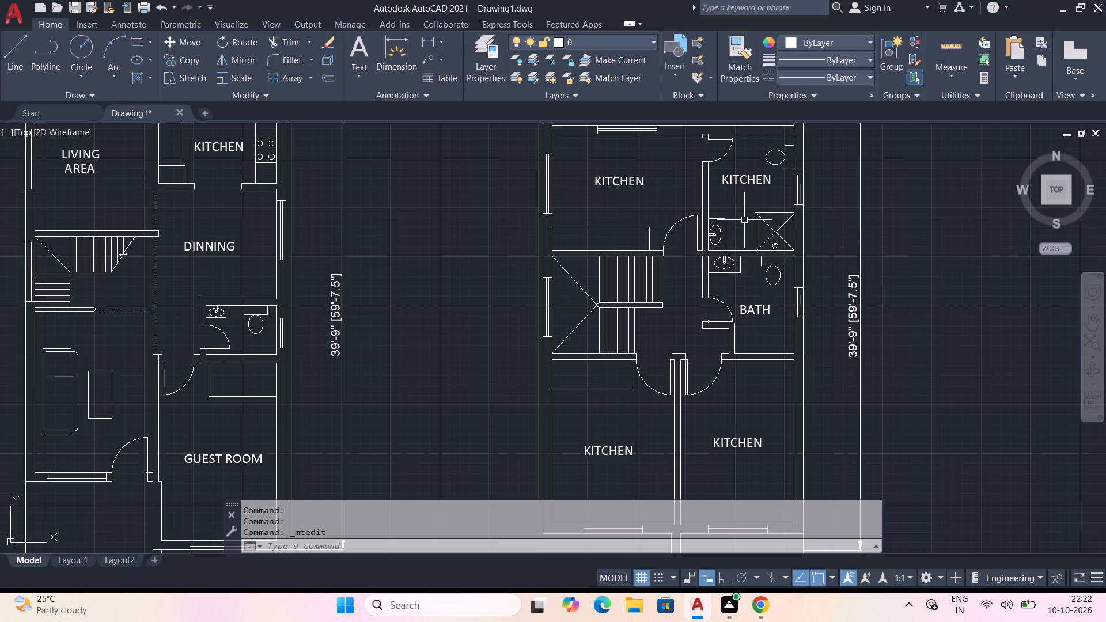
Change the copied KITCHEN label in the upper bathroom to ENSUITE.
{"action": "double_click", "coordinate": [748, 179]}
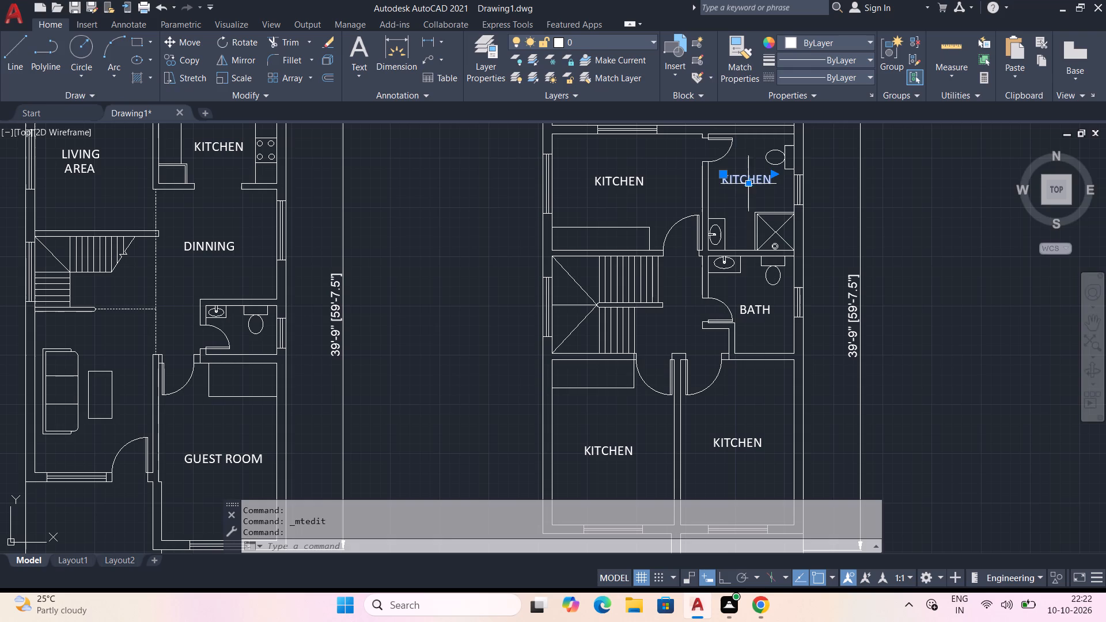
{"action": "key", "text": "ctrl+a"}
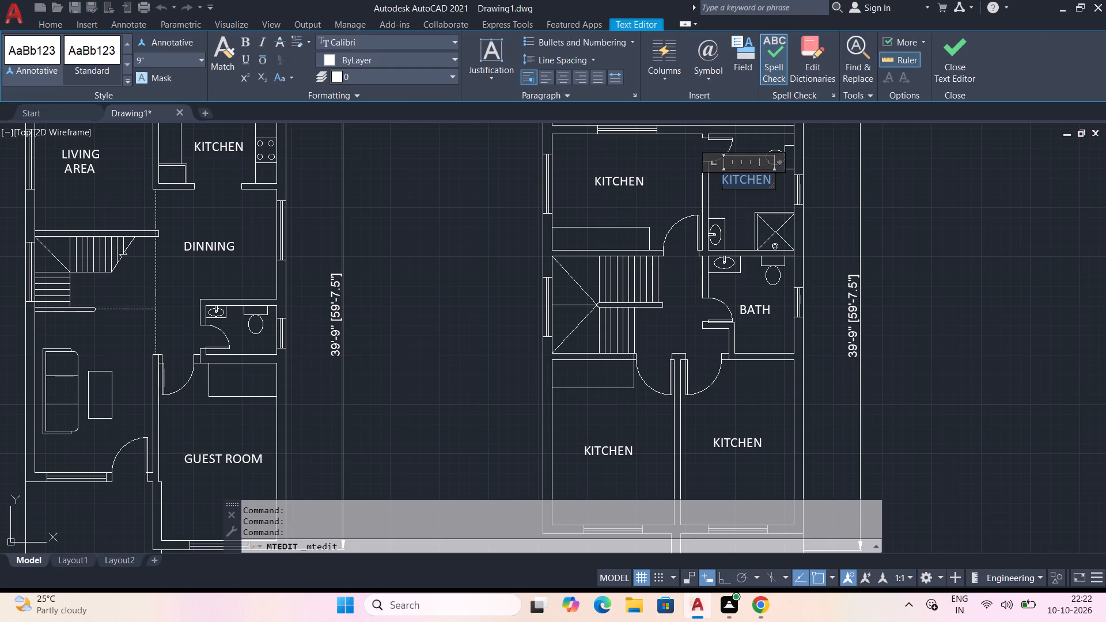
{"action": "key", "text": "BackSpace"}
{"action": "type", "text": "EN"}
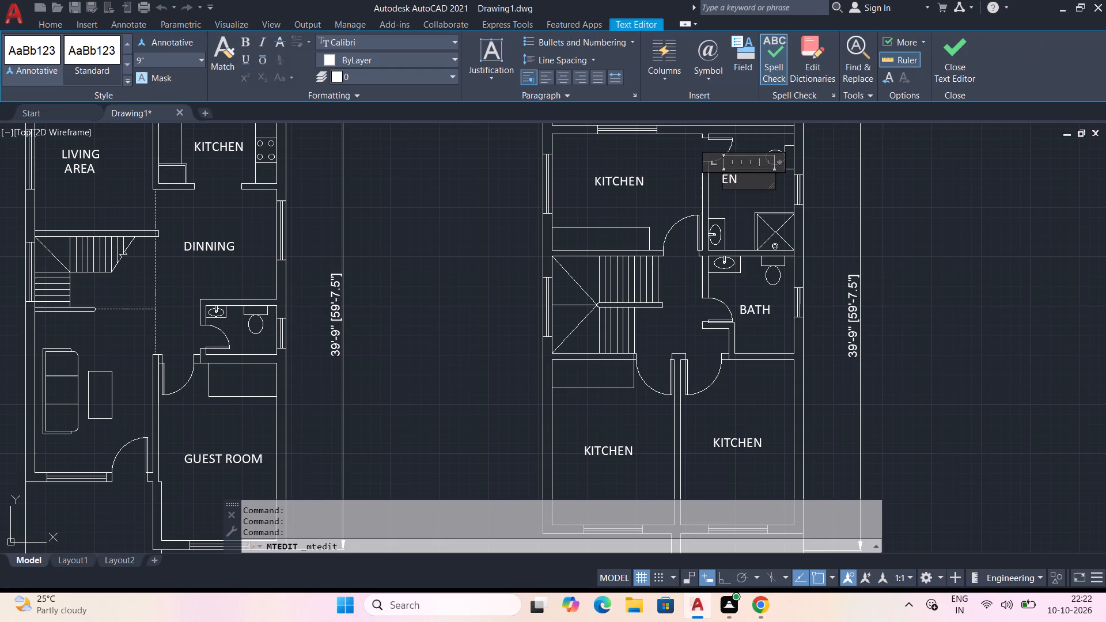
{"action": "type", "text": "SUITE"}
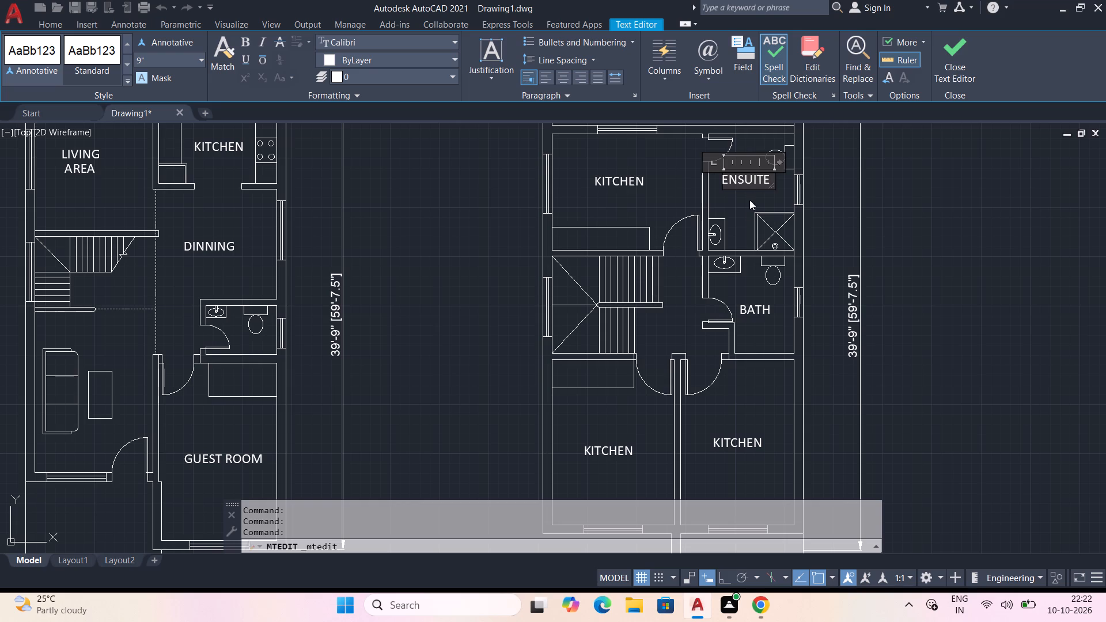
{"action": "left_click", "coordinate": [740, 206]}
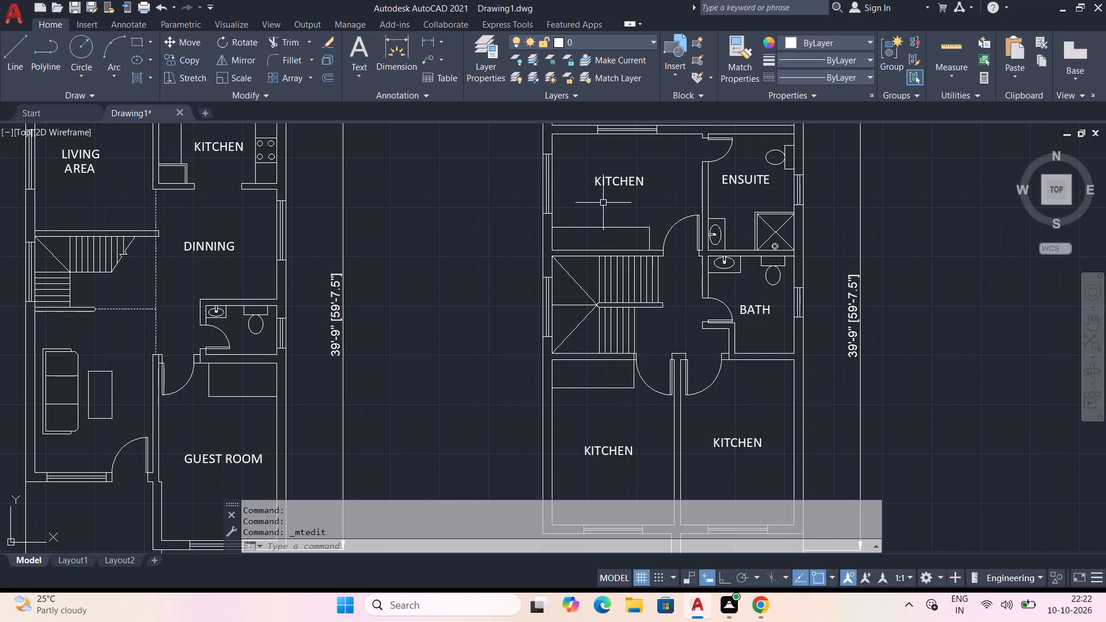
Change the copied label in the upper bedroom to MASTER BDRM and widen its text box so it fits on one line.
{"action": "double_click", "coordinate": [641, 181]}
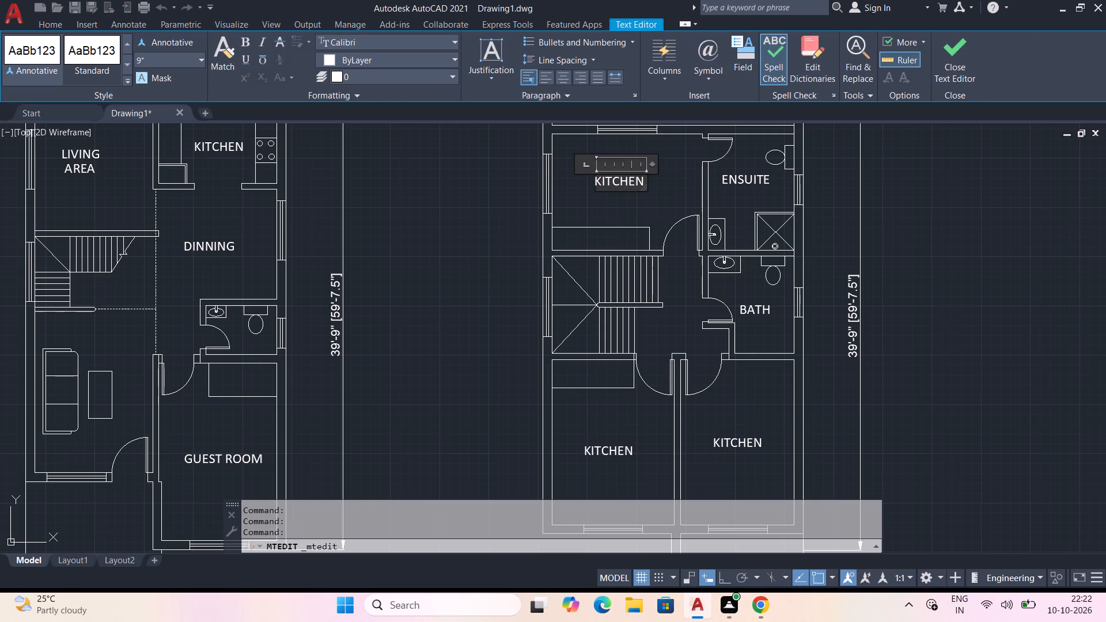
{"action": "key", "text": "ctrl+a"}
{"action": "key", "text": "BackSpace"}
{"action": "type", "text": "MASTER"}
{"action": "key", "text": "space"}
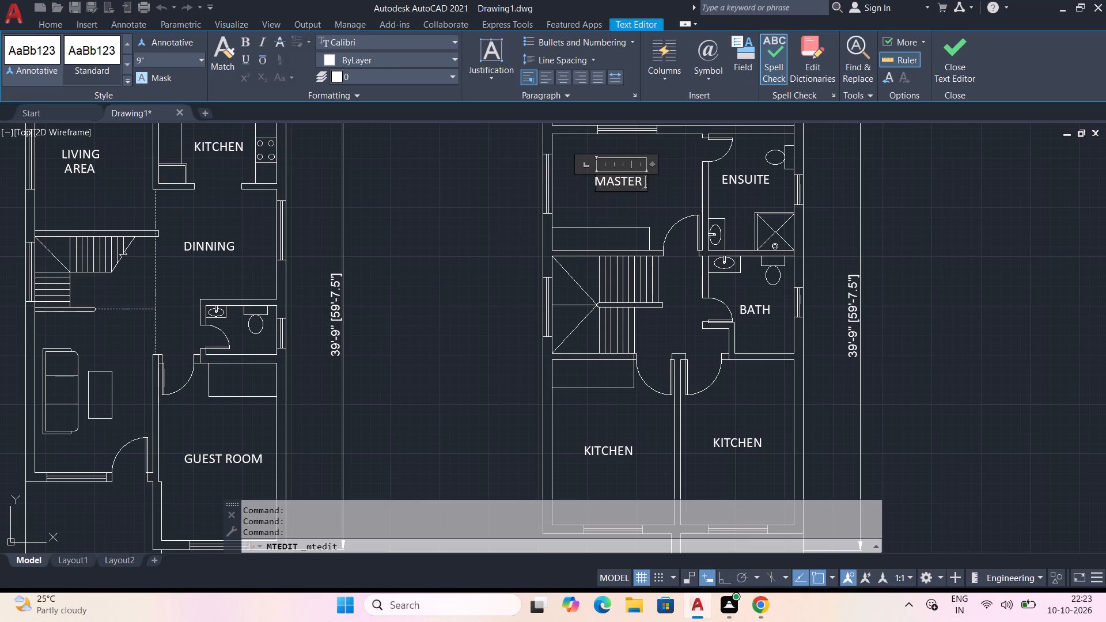
{"action": "type", "text": "BDR"}
{"action": "key", "text": "m"}
{"action": "left_click_drag", "start_coordinate": [654, 163], "coordinate": [679, 168]}
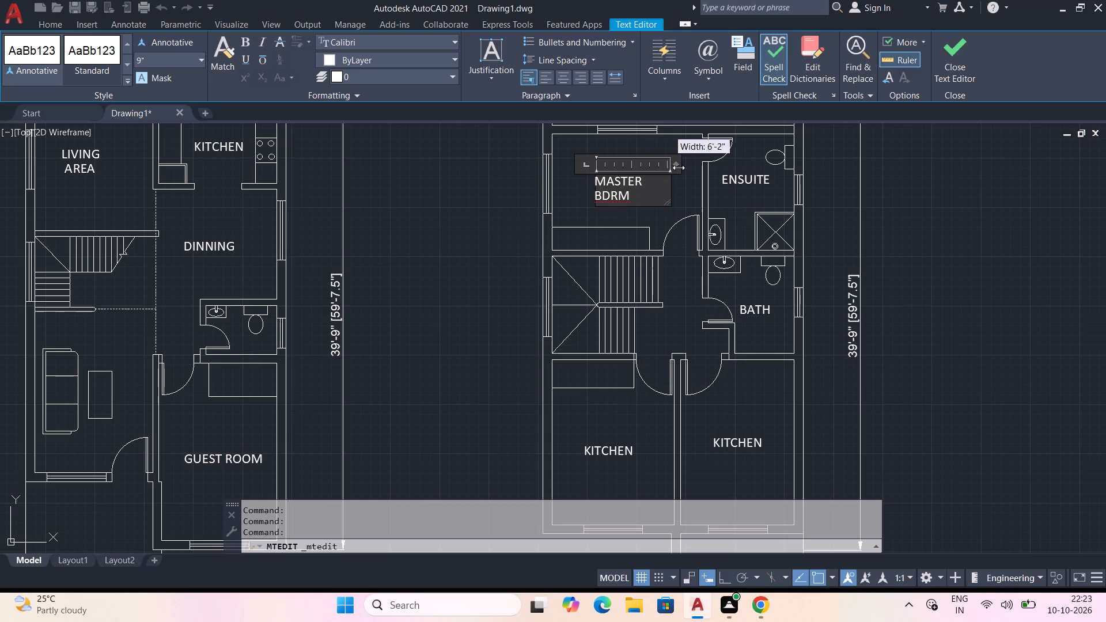
{"action": "left_click_drag", "start_coordinate": [679, 168], "coordinate": [688, 168]}
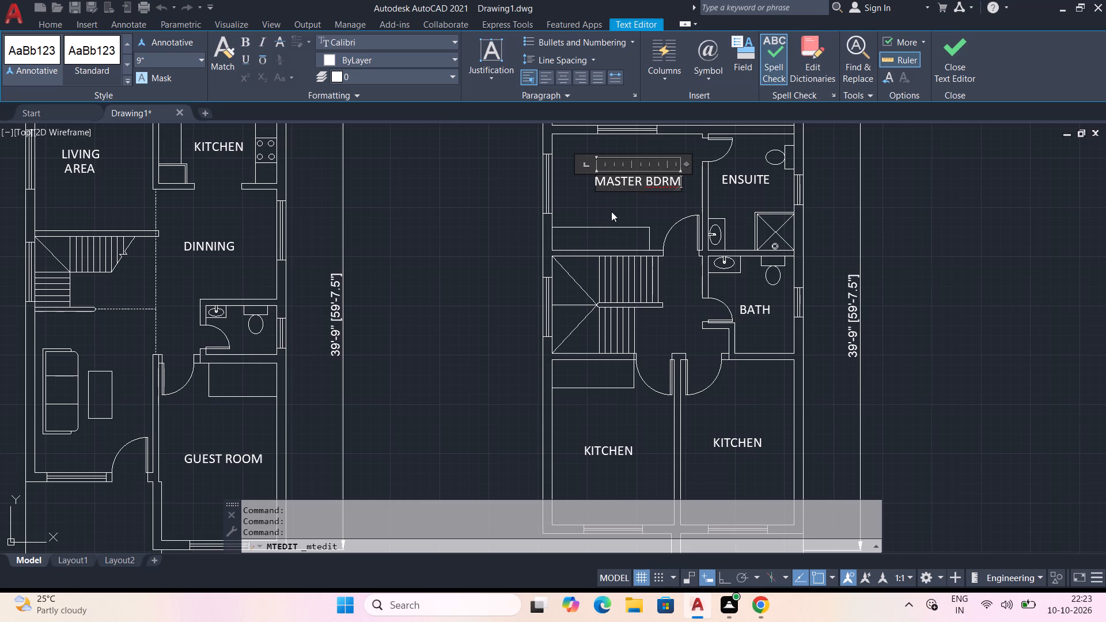
{"action": "left_click", "coordinate": [616, 206]}
Move the MASTER BDRM label slightly to centre it in the upper bedroom.
{"action": "left_click", "coordinate": [647, 184]}
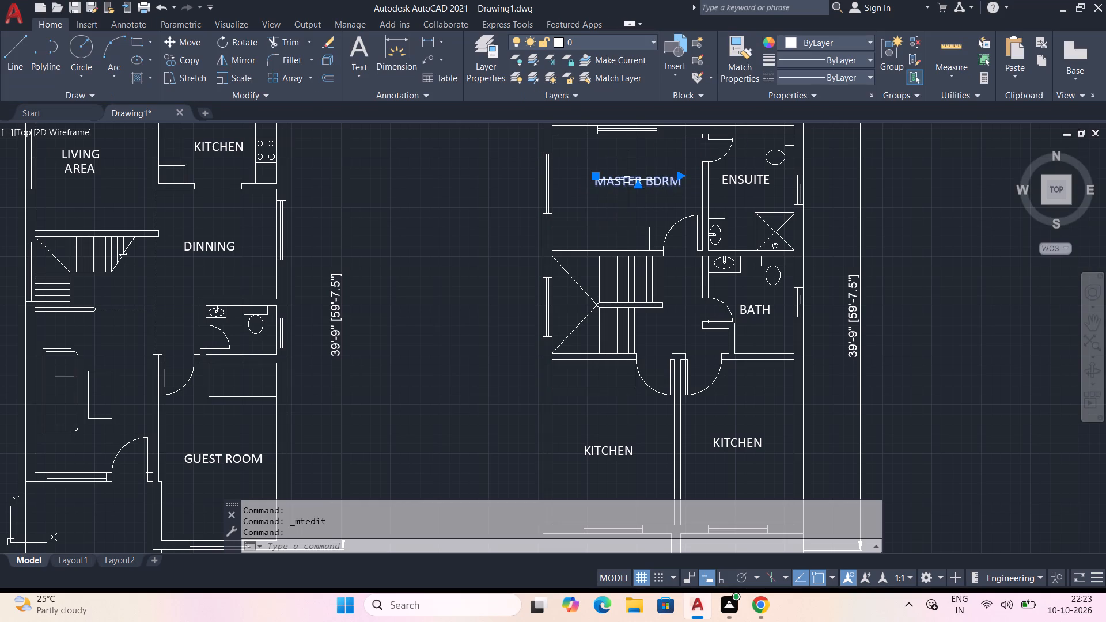
{"action": "left_click_drag", "start_coordinate": [629, 180], "coordinate": [615, 184]}
{"action": "left_click", "coordinate": [615, 184]}
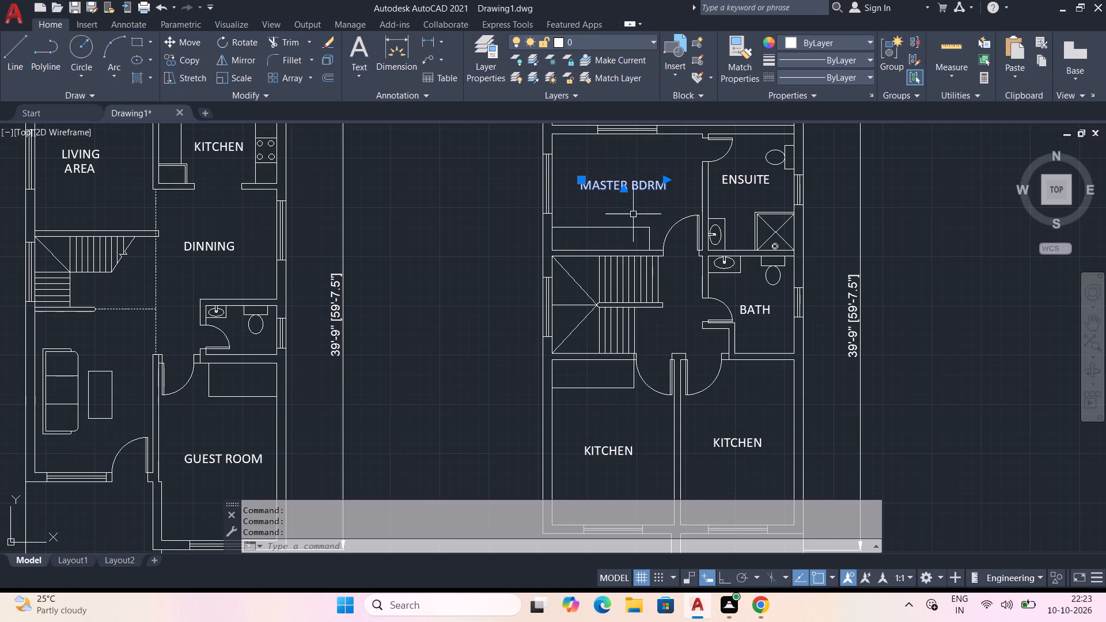
{"action": "key", "text": "Escape"}
Change the copied KITCHEN label in the lower bedroom below the BATH to BDRM-2.
{"action": "middle_click_drag", "start_coordinate": [746, 402], "coordinate": [746, 399]}
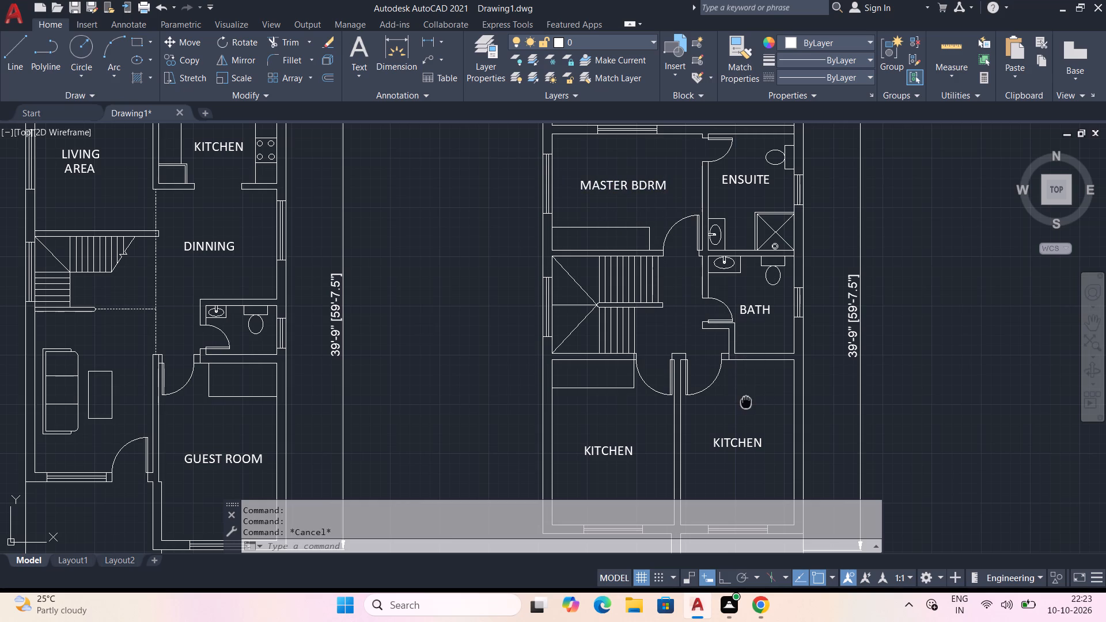
{"action": "middle_click_drag", "start_coordinate": [746, 399], "coordinate": [742, 329]}
{"action": "double_click", "coordinate": [740, 367]}
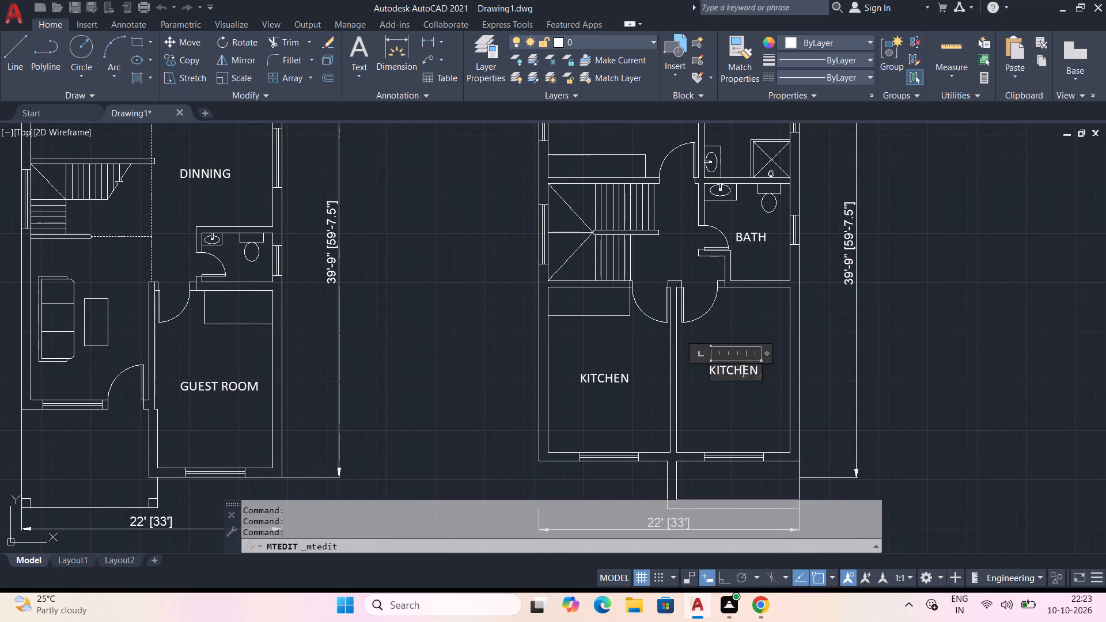
{"action": "key", "text": "ctrl+a"}
{"action": "key", "text": "BackSpace"}
{"action": "type", "text": "BDRM"}
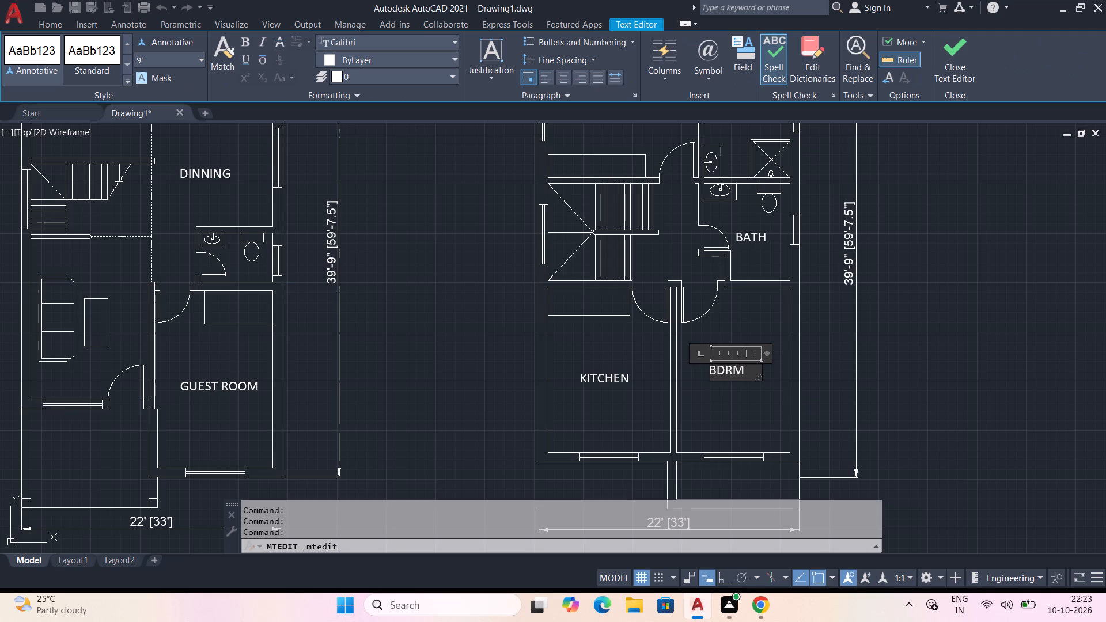
{"action": "key", "text": "minus"}
{"action": "key", "text": "2"}
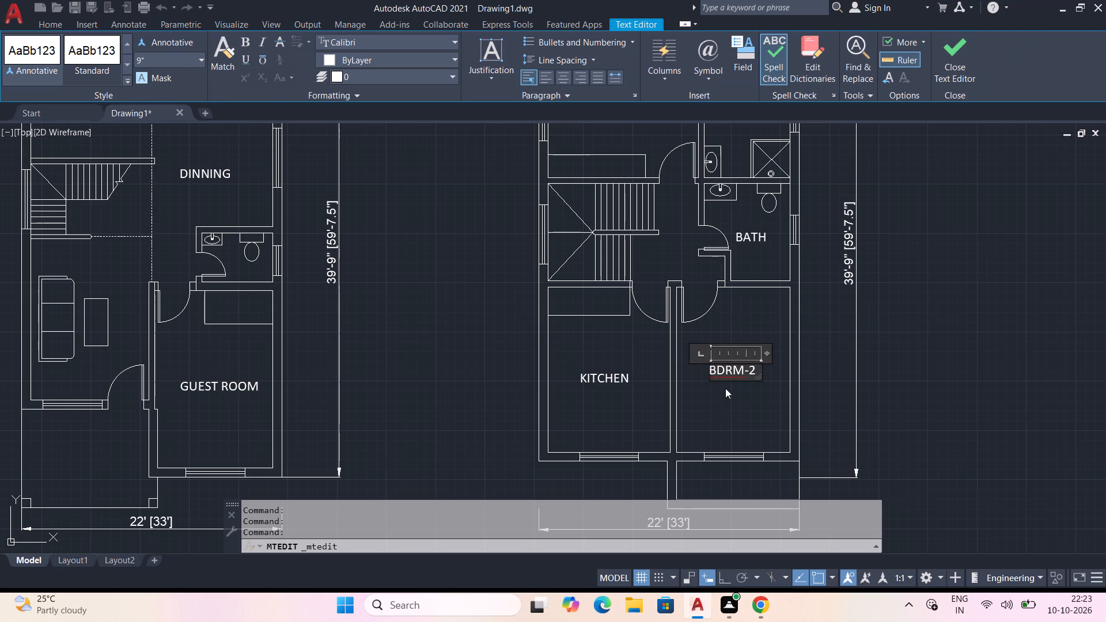
{"action": "left_click", "coordinate": [725, 388]}
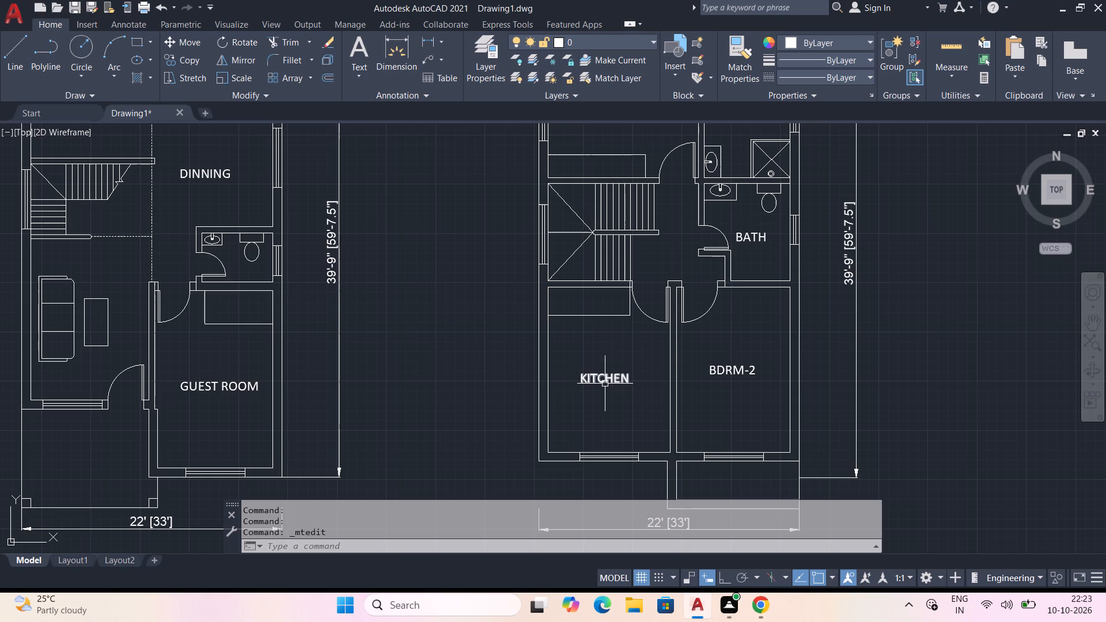
Change the remaining KITCHEN label in the lower bedroom beside BDRM-2 to BDRM-1.
{"action": "double_click", "coordinate": [605, 384]}
{"action": "key", "text": "ctrl+a"}
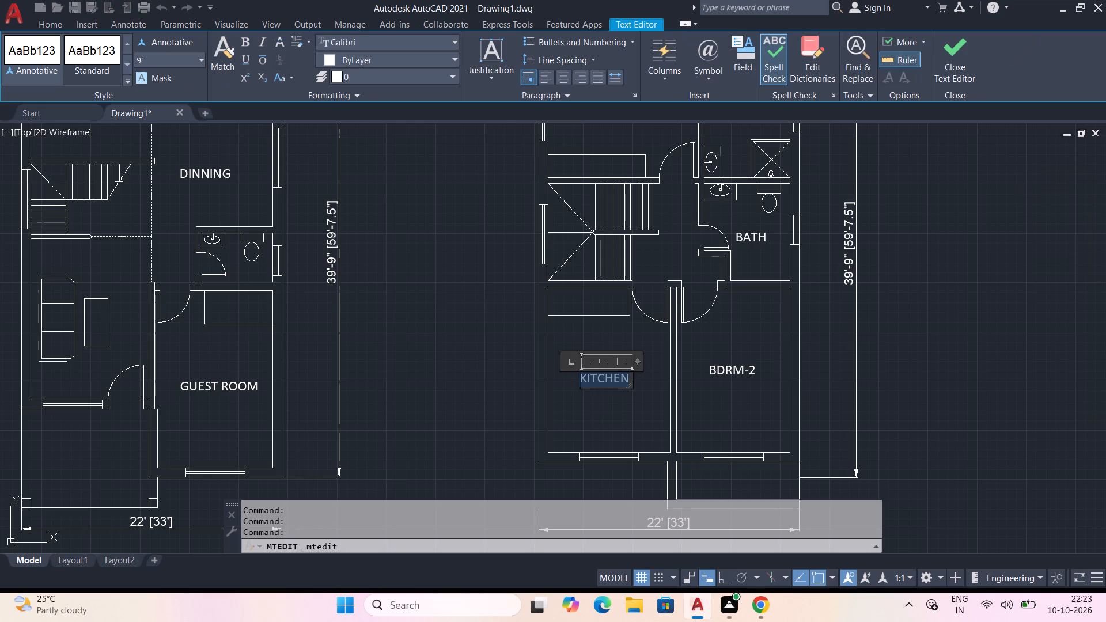
{"action": "key", "text": "BackSpace"}
{"action": "type", "text": "BD"}
{"action": "type", "text": "RM"}
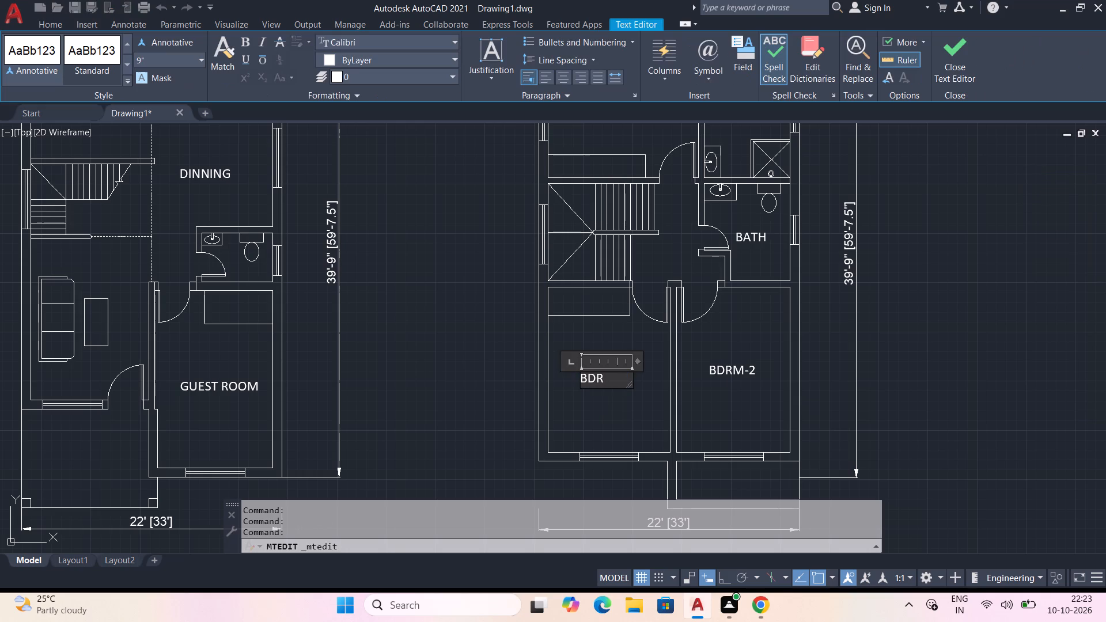
{"action": "type", "text": "-1"}
{"action": "left_click", "coordinate": [617, 405]}
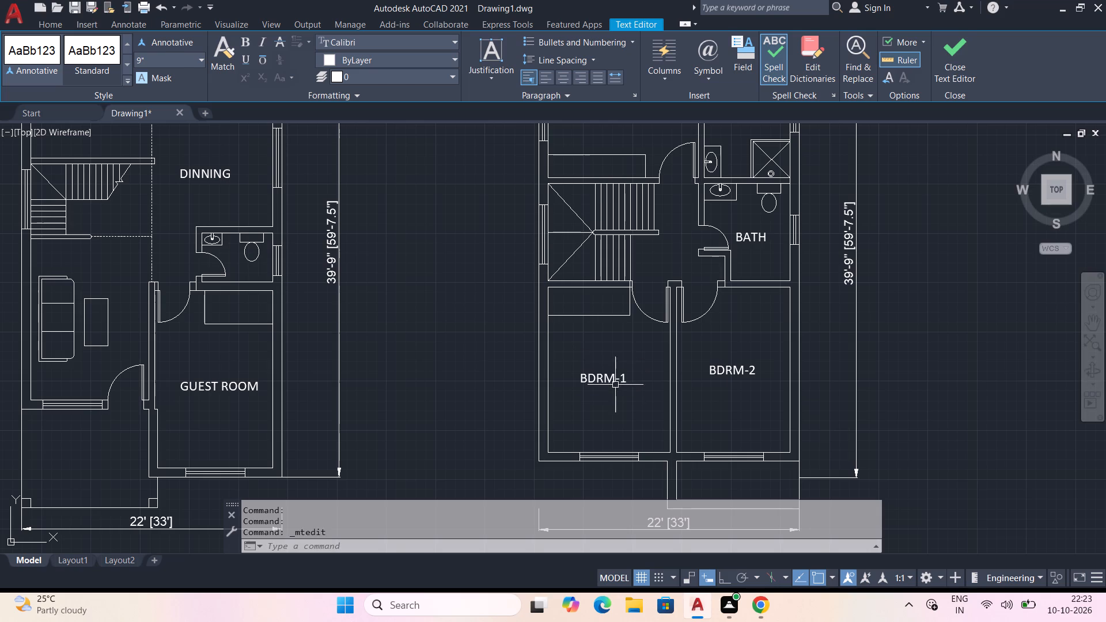
Move the BDRM-1 label slightly upward to line it up with the BDRM-2 label.
{"action": "left_click", "coordinate": [604, 377]}
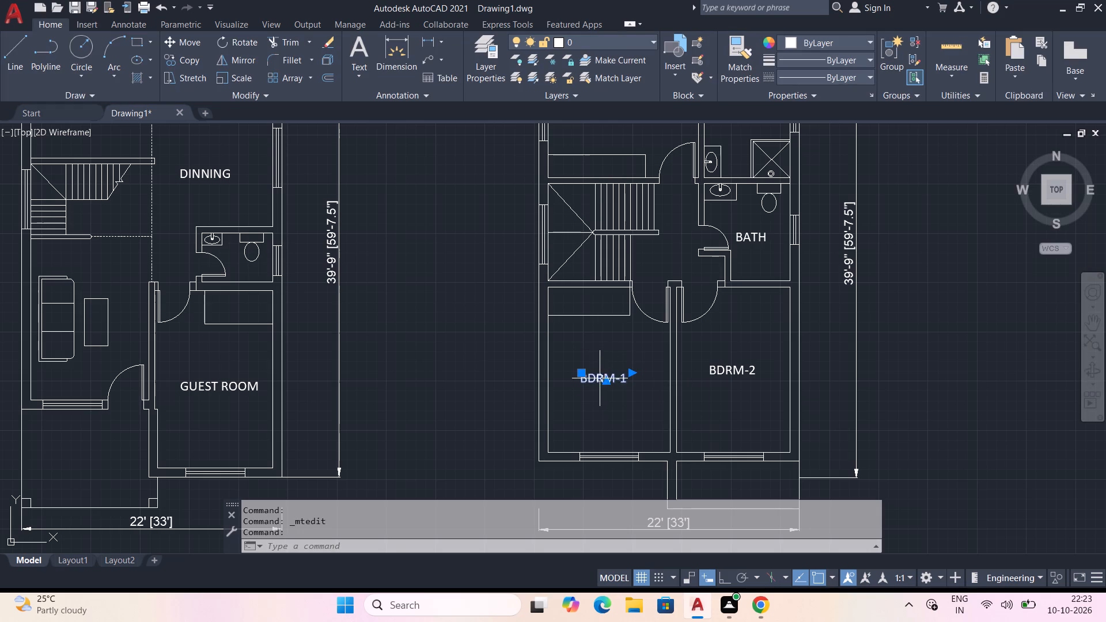
{"action": "left_click_drag", "start_coordinate": [596, 378], "coordinate": [599, 369]}
{"action": "left_click", "coordinate": [599, 369]}
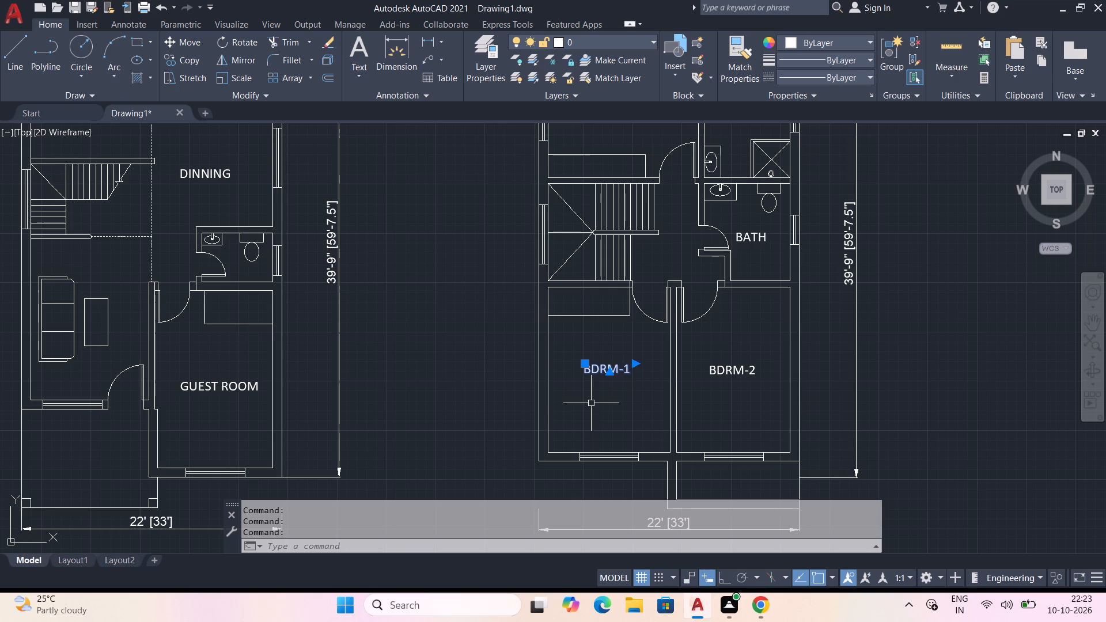
{"action": "key", "text": "Escape"}
Change the copied KITCHEN label in the strip above the master bedroom to BALCONY.
{"action": "middle_click_drag", "start_coordinate": [690, 362], "coordinate": [688, 598]}
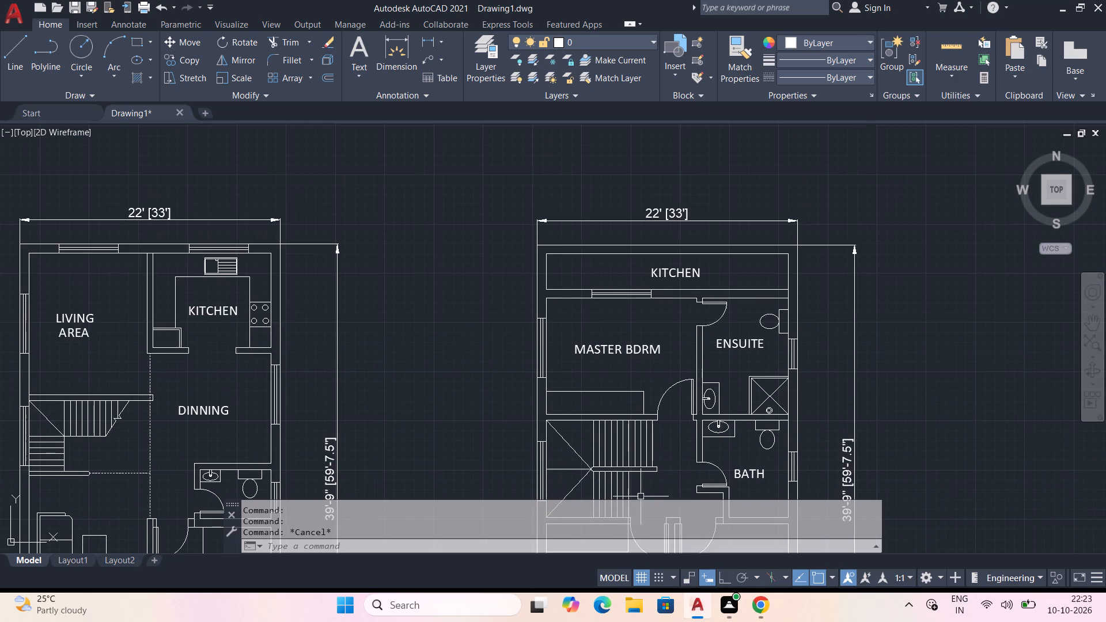
{"action": "double_click", "coordinate": [686, 275]}
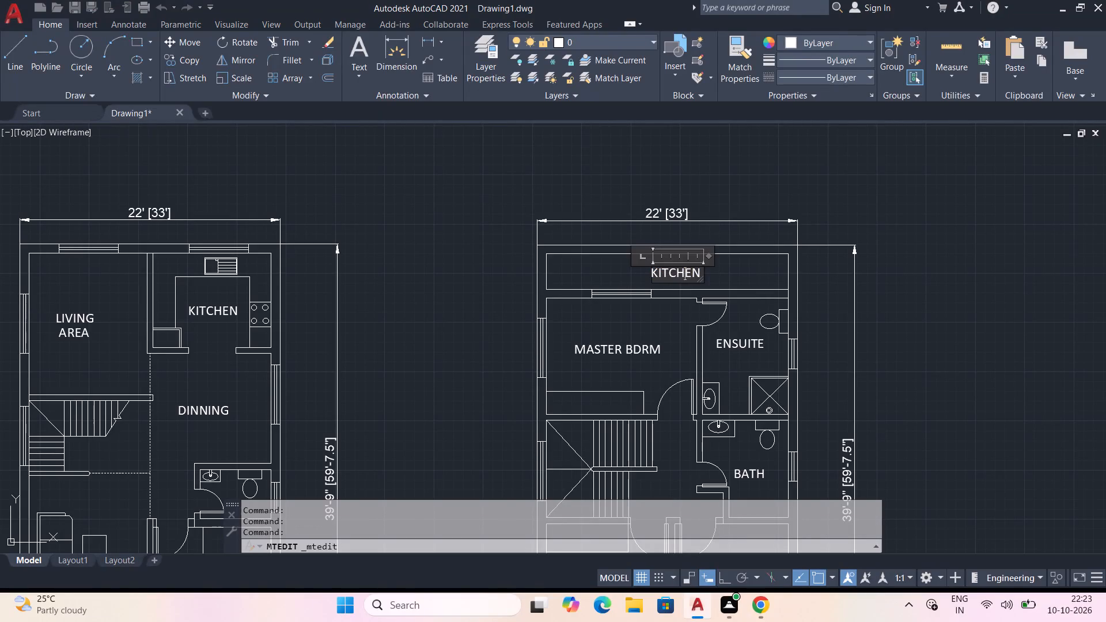
{"action": "key", "text": "ctrl+a"}
{"action": "key", "text": "BackSpace"}
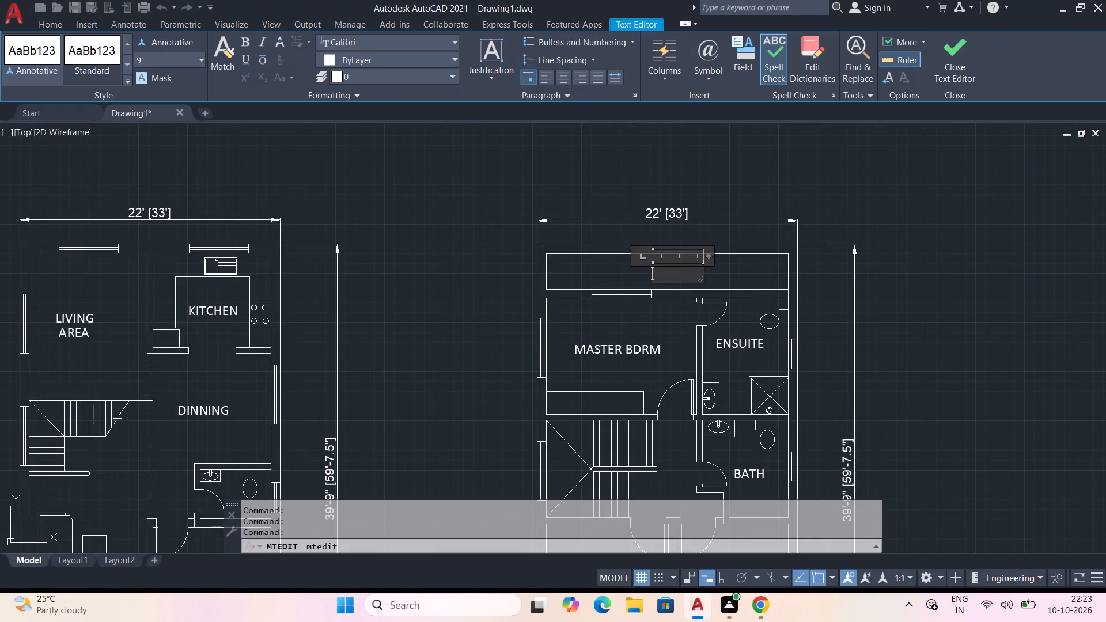
{"action": "type", "text": "BA"}
{"action": "key", "text": "l"}
{"action": "type", "text": "CONY"}
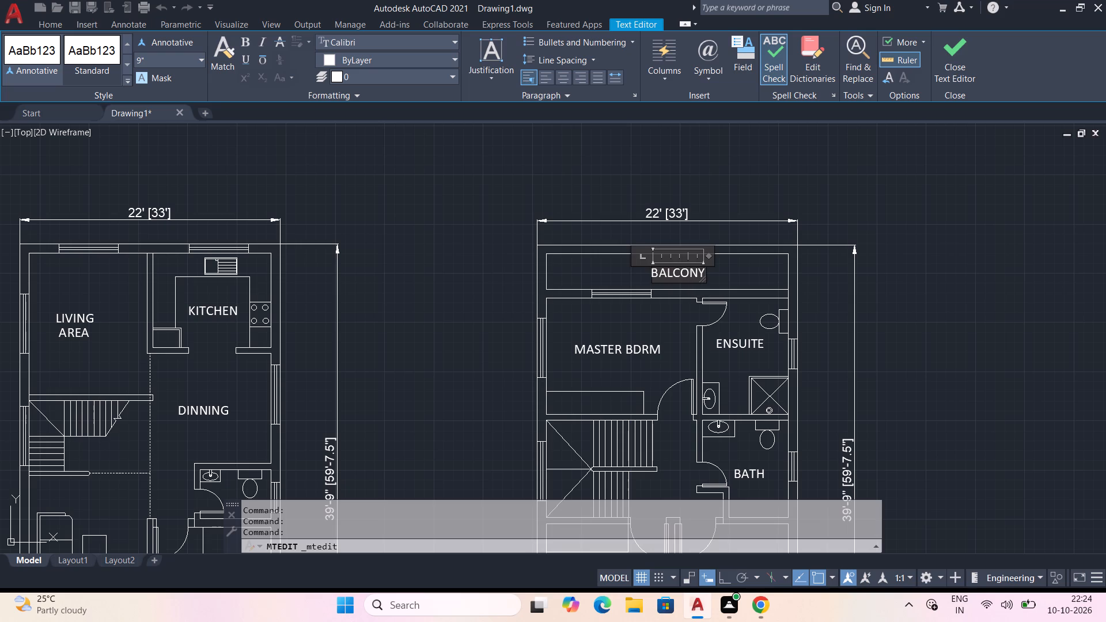
{"action": "left_click", "coordinate": [725, 265]}
Move the BALCONY label slightly to centre it in the balcony strip.
{"action": "left_click", "coordinate": [660, 275]}
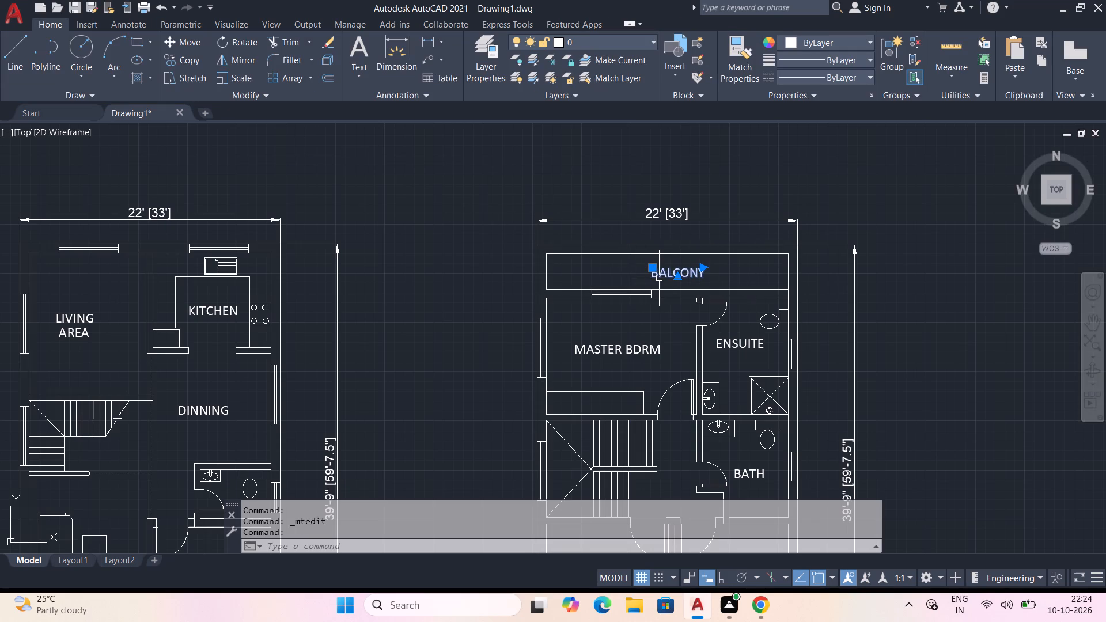
{"action": "left_click_drag", "start_coordinate": [672, 271], "coordinate": [658, 271]}
{"action": "left_click", "coordinate": [658, 271]}
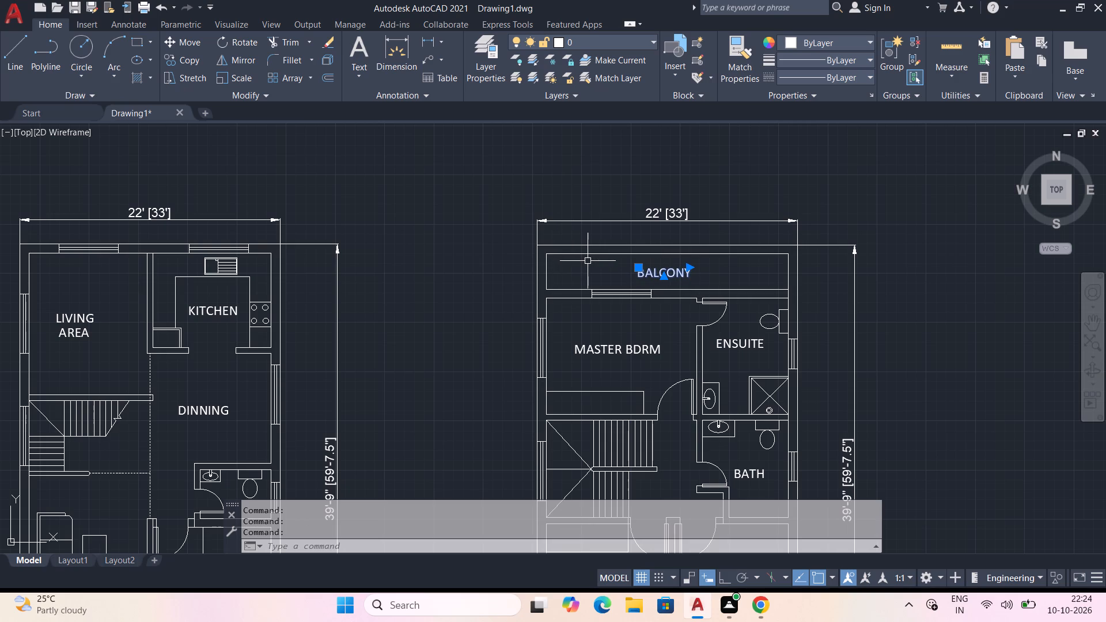
{"action": "key", "text": "Escape"}
Hatch the balcony strip around the BALCONY label with the GOST_WOOD pattern at scale 8.
{"action": "left_click", "coordinate": [139, 79]}
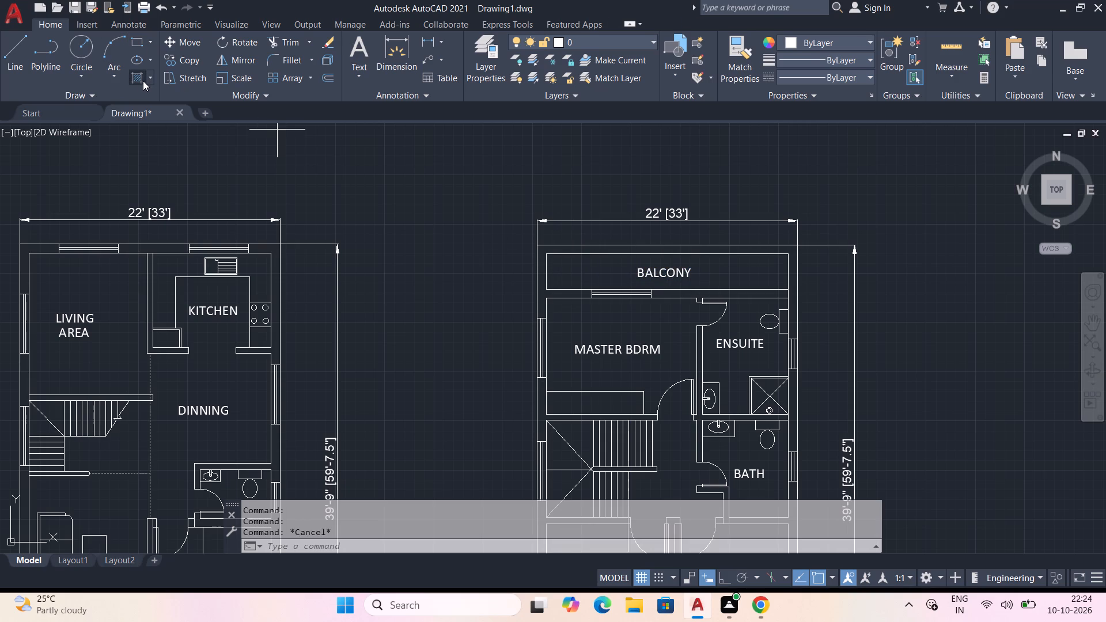
{"action": "left_click", "coordinate": [136, 52]}
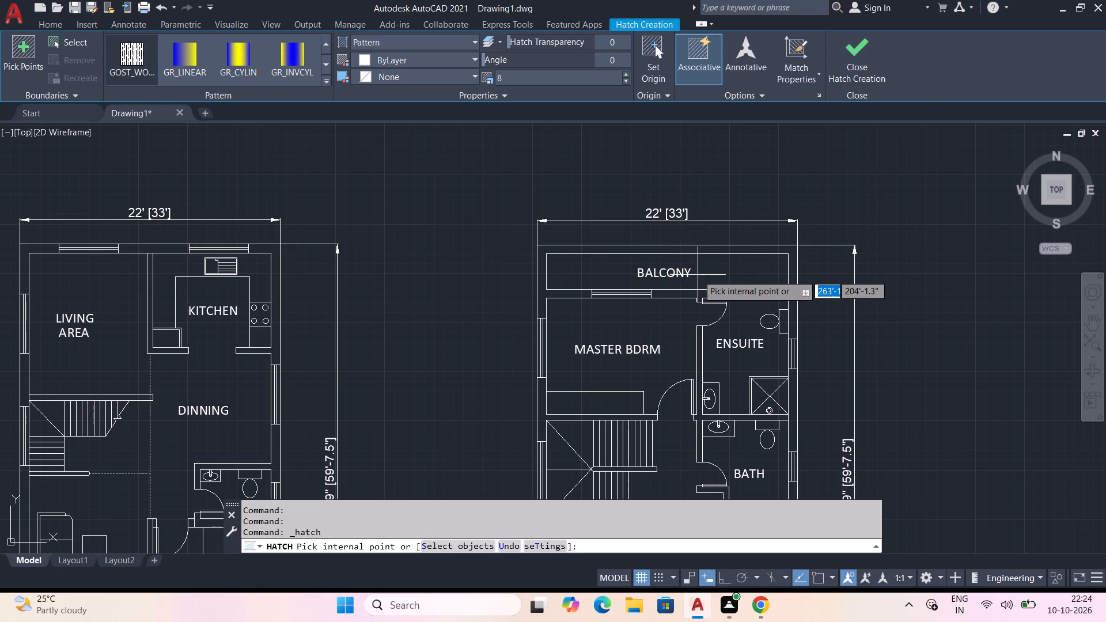
{"action": "left_click", "coordinate": [709, 270]}
{"action": "key", "text": "Escape"}
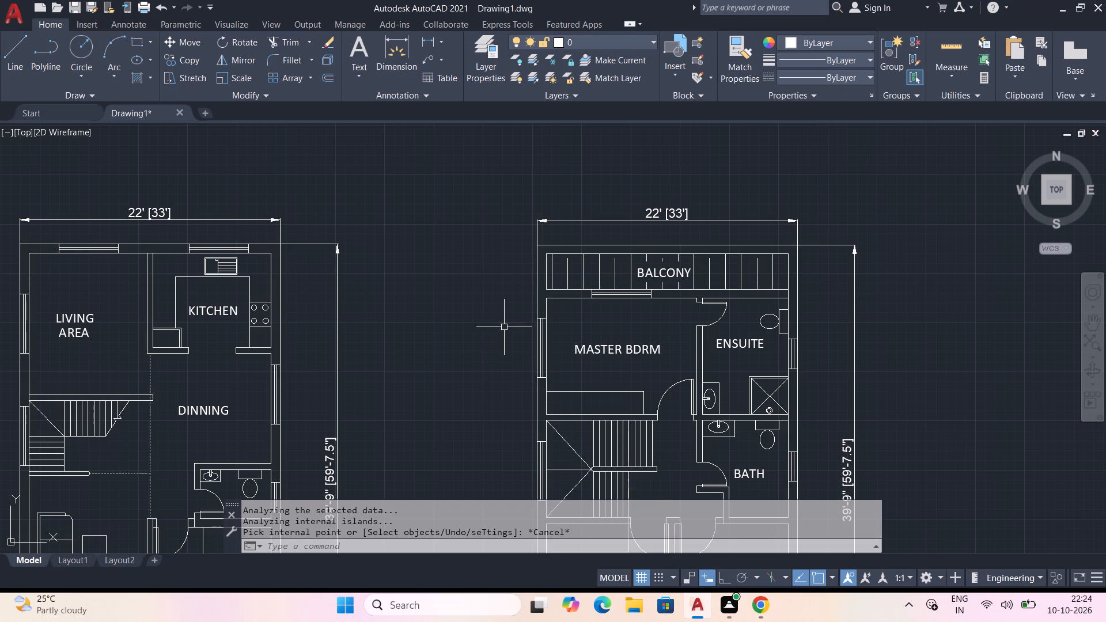
Adjust the BALCONY label's text frame, pulling at its lower edge and widening it slightly to the right.
{"action": "scroll", "coordinate": [646, 253], "scroll_direction": "up", "scroll_amount": 2}
{"action": "left_click", "coordinate": [683, 294]}
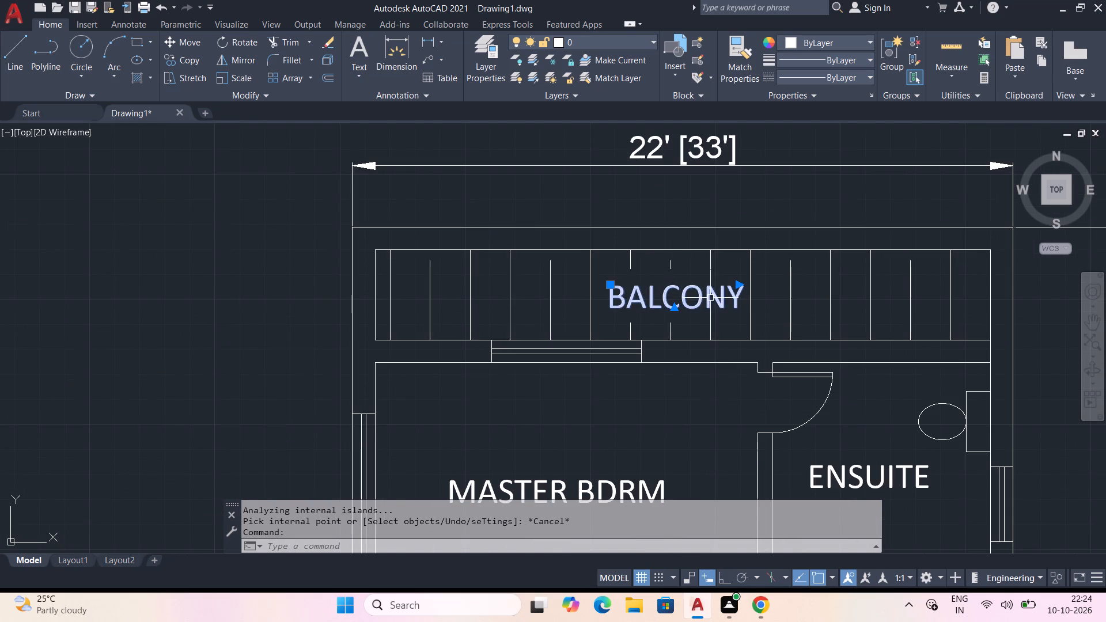
{"action": "left_click_drag", "start_coordinate": [675, 309], "coordinate": [675, 317]}
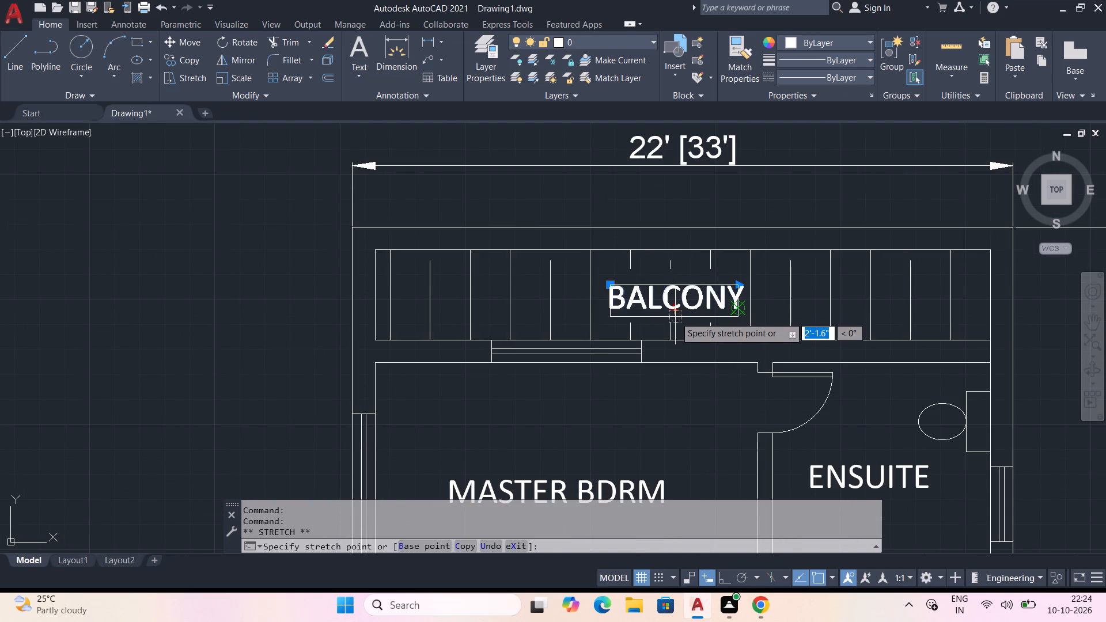
{"action": "left_click_drag", "start_coordinate": [675, 317], "coordinate": [675, 319]}
{"action": "left_click", "coordinate": [675, 319]}
{"action": "left_click_drag", "start_coordinate": [741, 286], "coordinate": [770, 285]}
{"action": "left_click", "coordinate": [770, 285]}
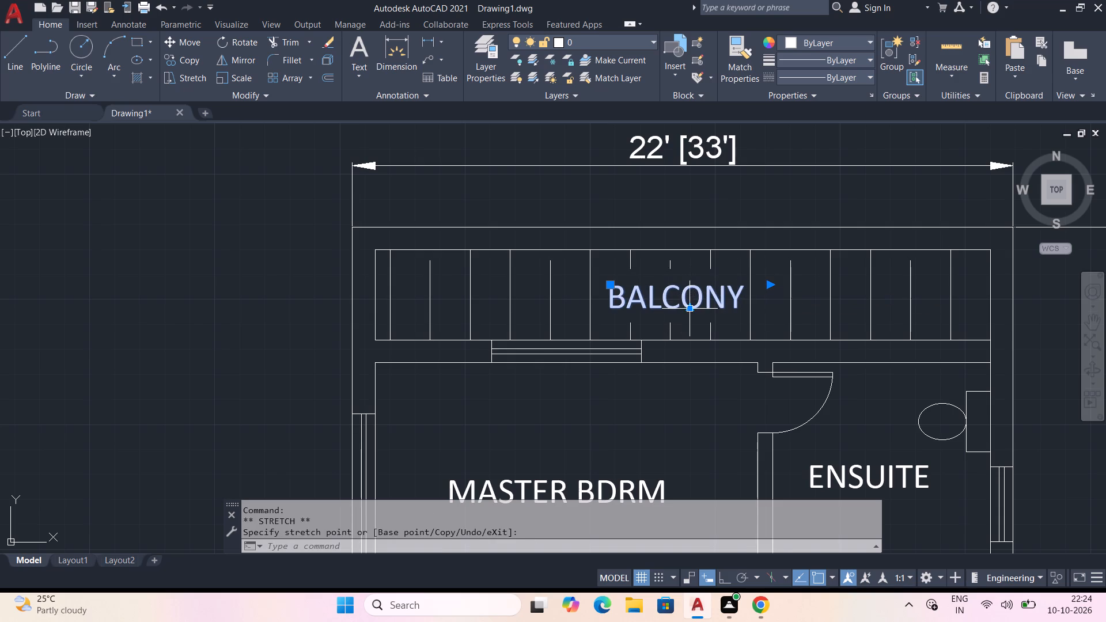
{"action": "key", "text": "Escape"}
{"action": "scroll", "coordinate": [939, 314], "scroll_direction": "down", "scroll_amount": 2}
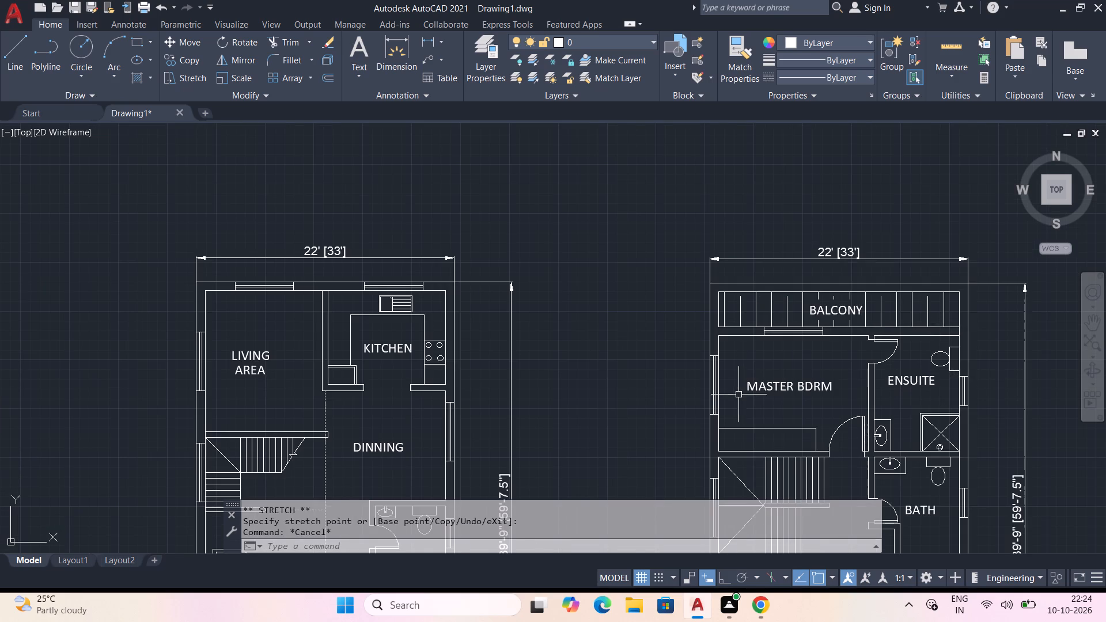
Set the balcony hatch's pattern scale to 5.
{"action": "left_click", "coordinate": [766, 307]}
{"action": "left_click", "coordinate": [757, 309]}
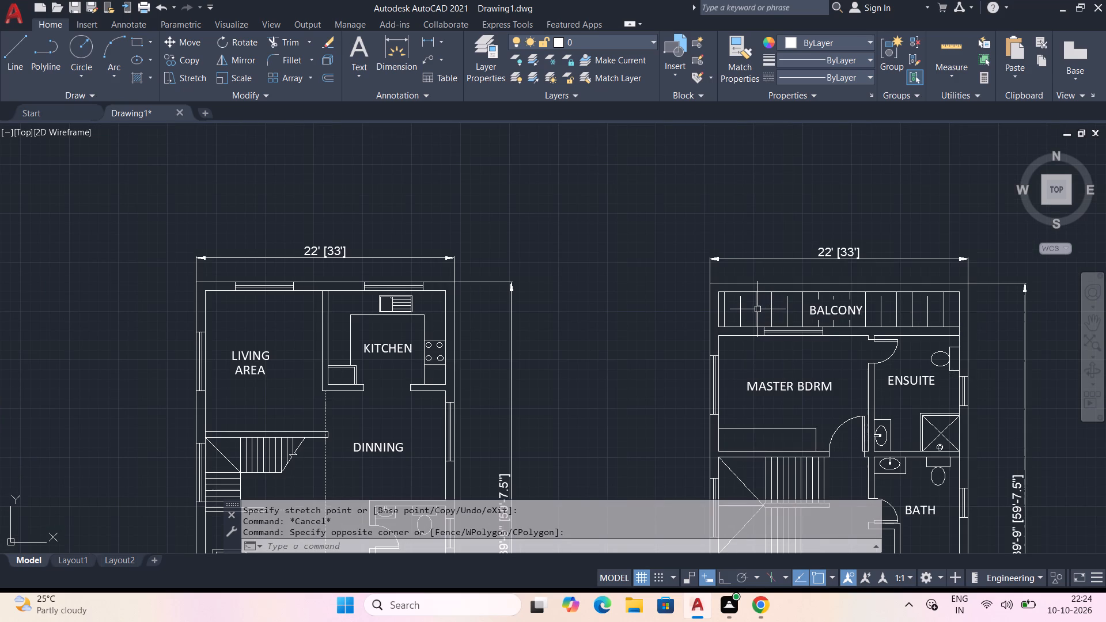
{"action": "left_click", "coordinate": [757, 310]}
{"action": "left_click", "coordinate": [754, 305]}
{"action": "left_click", "coordinate": [562, 79]}
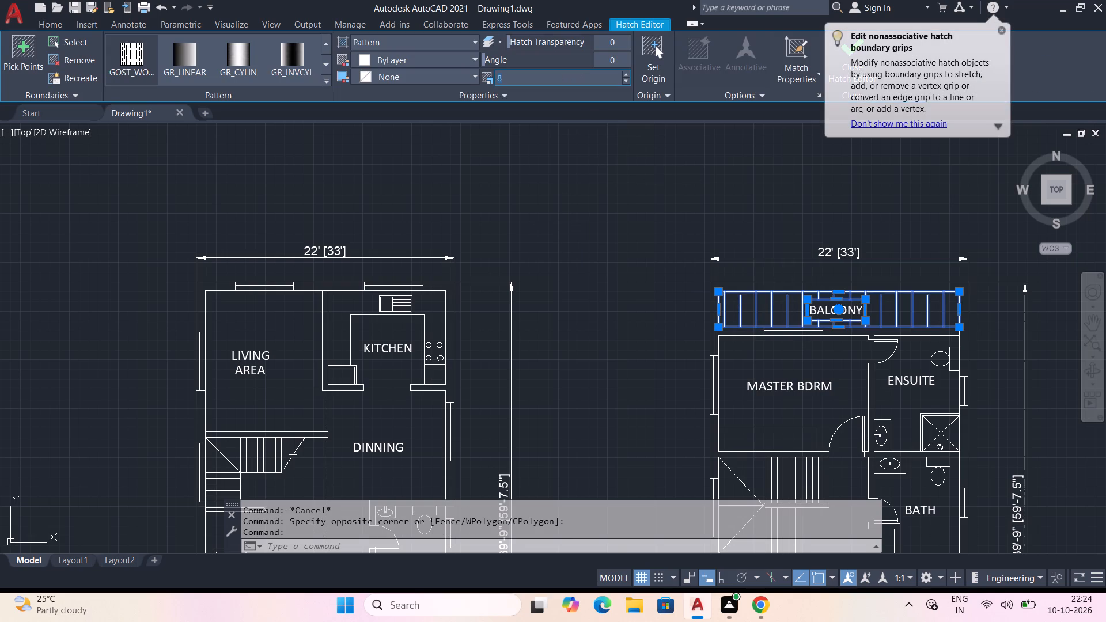
{"action": "key", "text": "BackSpace"}
{"action": "key", "text": "5"}
{"action": "key", "text": "Return"}
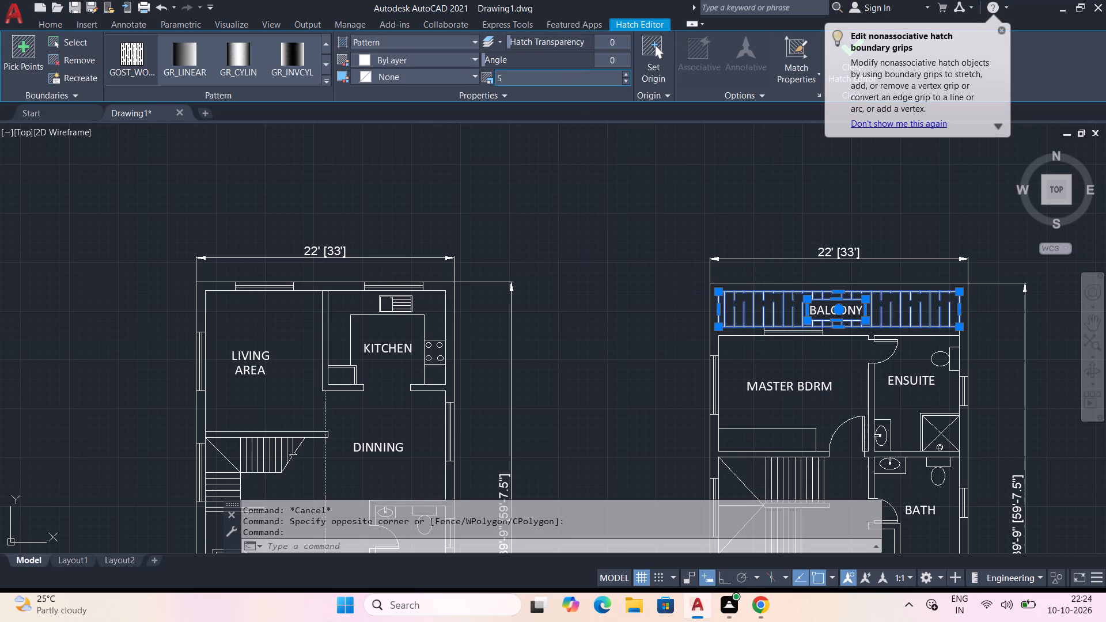
{"action": "key", "text": "Escape"}
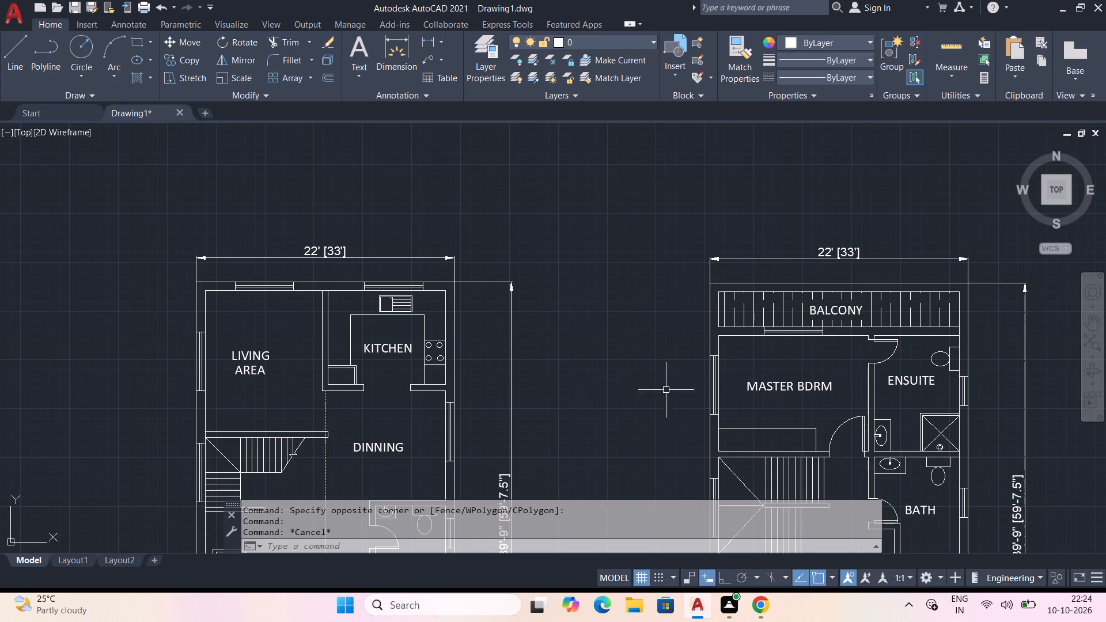
{"action": "key", "text": "Escape"}
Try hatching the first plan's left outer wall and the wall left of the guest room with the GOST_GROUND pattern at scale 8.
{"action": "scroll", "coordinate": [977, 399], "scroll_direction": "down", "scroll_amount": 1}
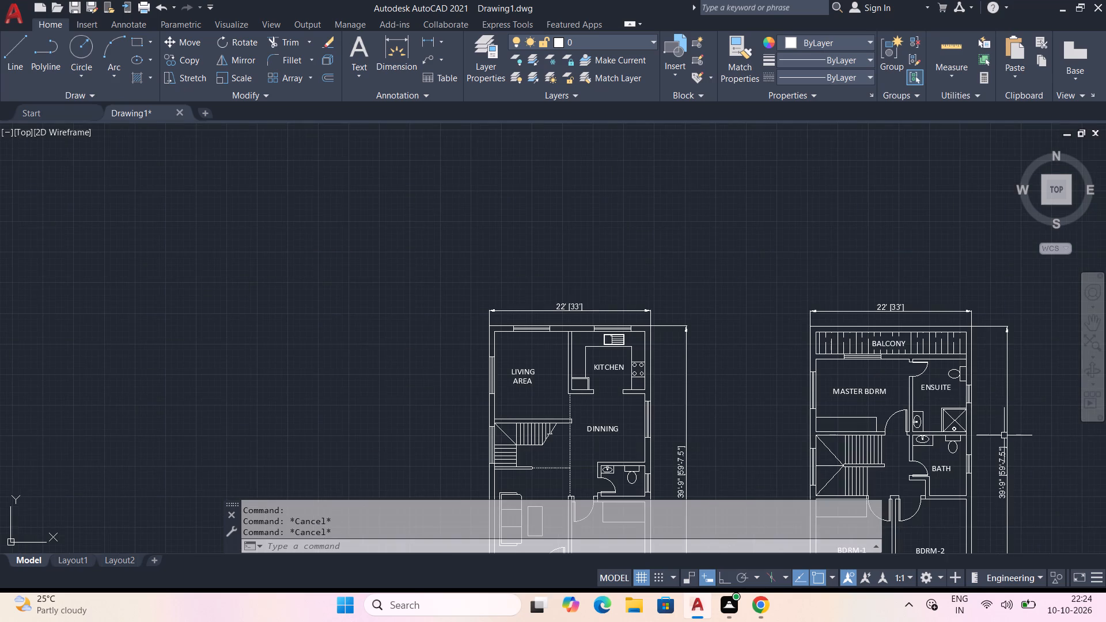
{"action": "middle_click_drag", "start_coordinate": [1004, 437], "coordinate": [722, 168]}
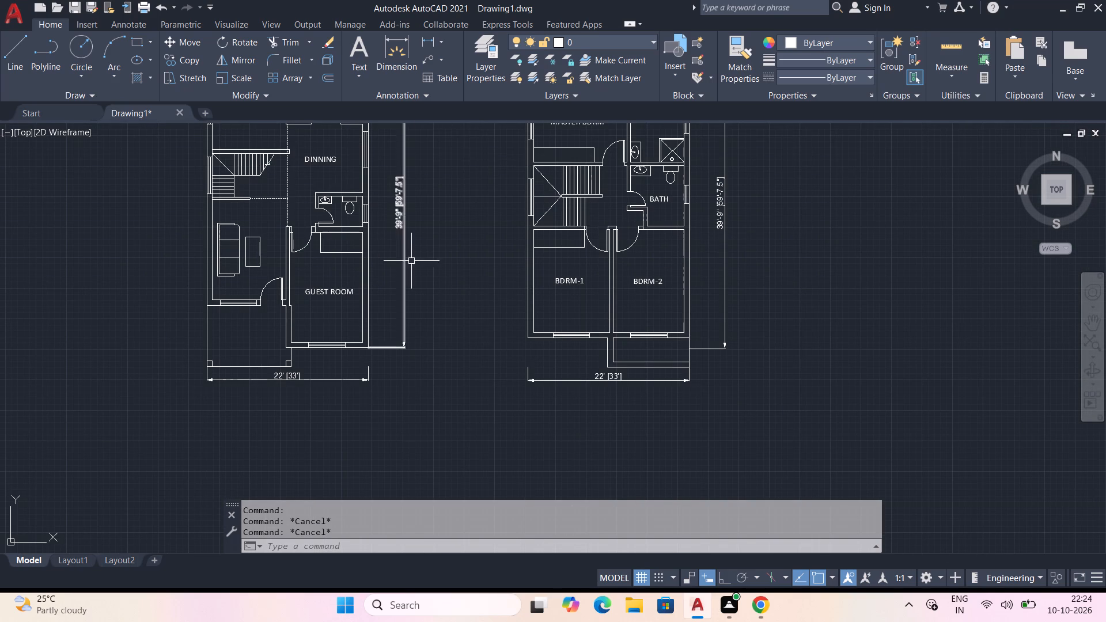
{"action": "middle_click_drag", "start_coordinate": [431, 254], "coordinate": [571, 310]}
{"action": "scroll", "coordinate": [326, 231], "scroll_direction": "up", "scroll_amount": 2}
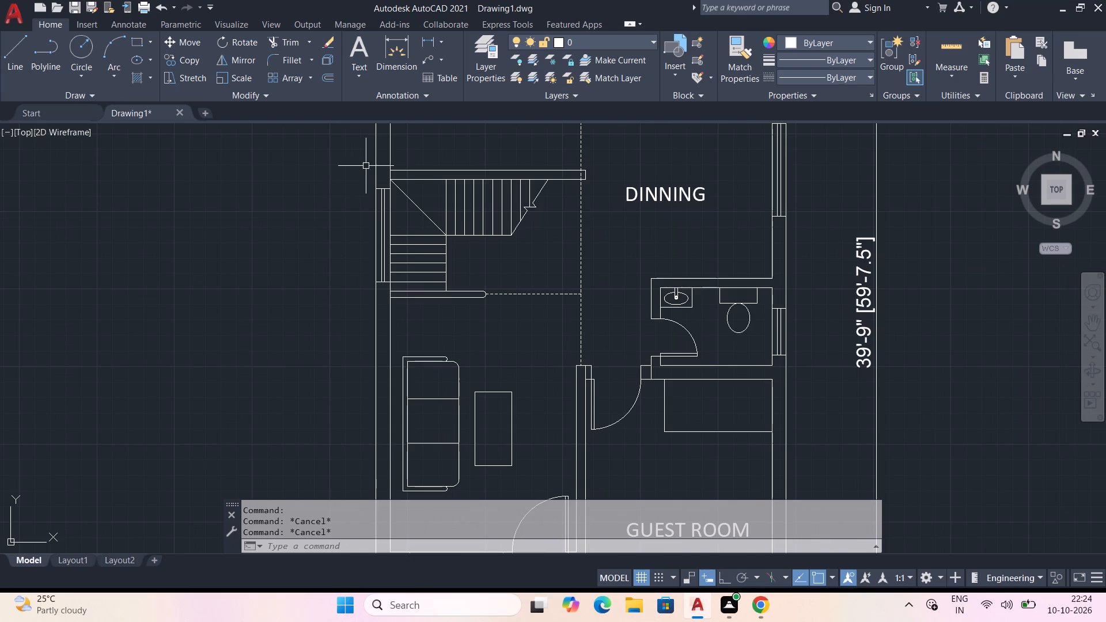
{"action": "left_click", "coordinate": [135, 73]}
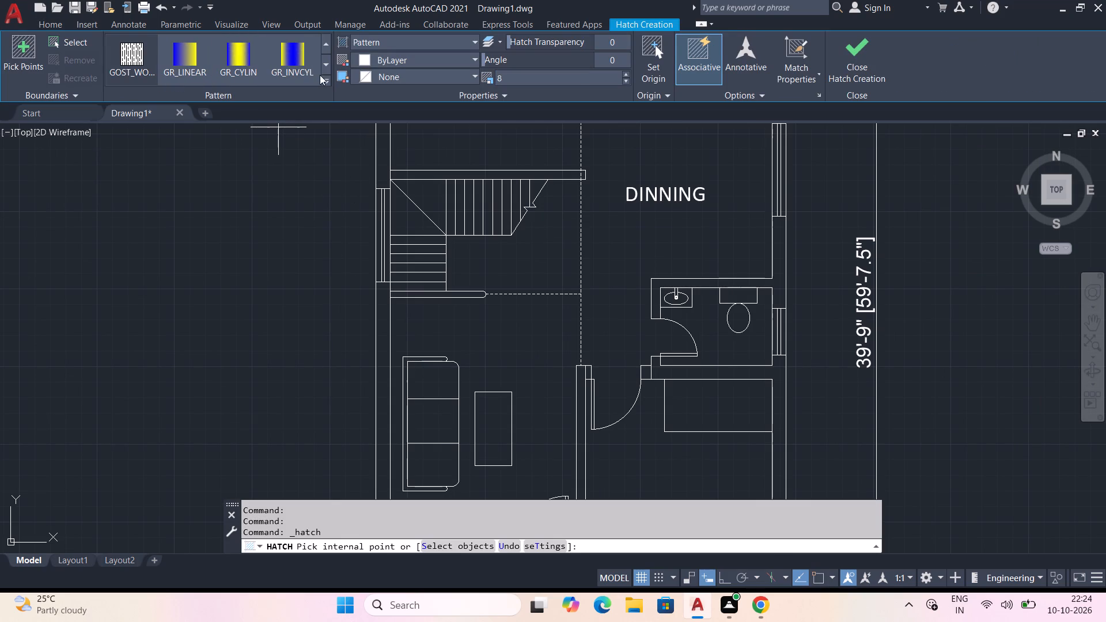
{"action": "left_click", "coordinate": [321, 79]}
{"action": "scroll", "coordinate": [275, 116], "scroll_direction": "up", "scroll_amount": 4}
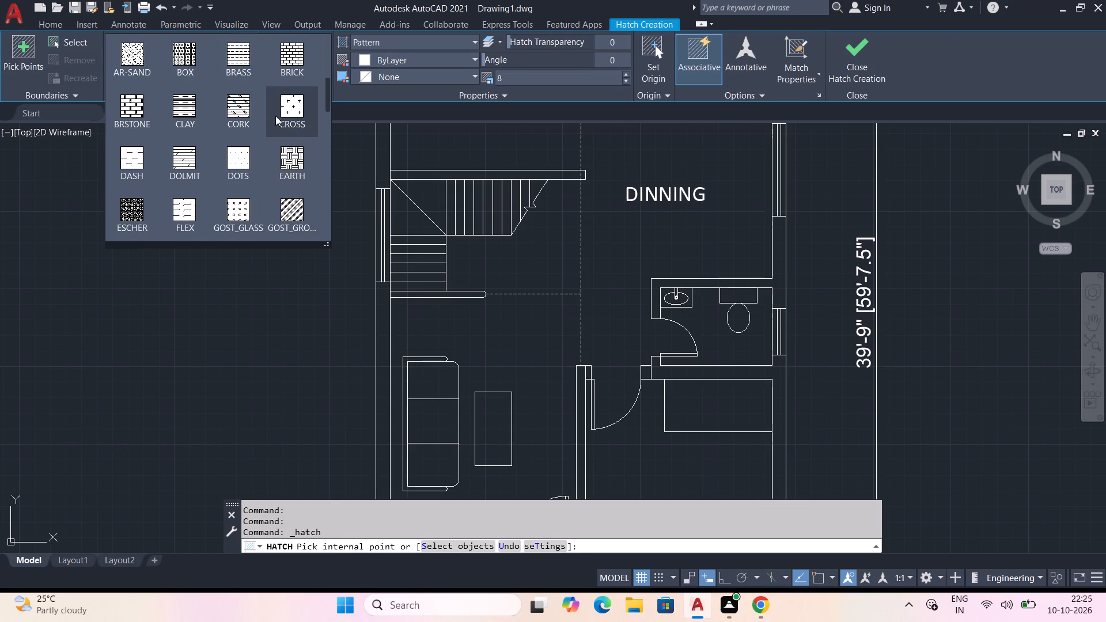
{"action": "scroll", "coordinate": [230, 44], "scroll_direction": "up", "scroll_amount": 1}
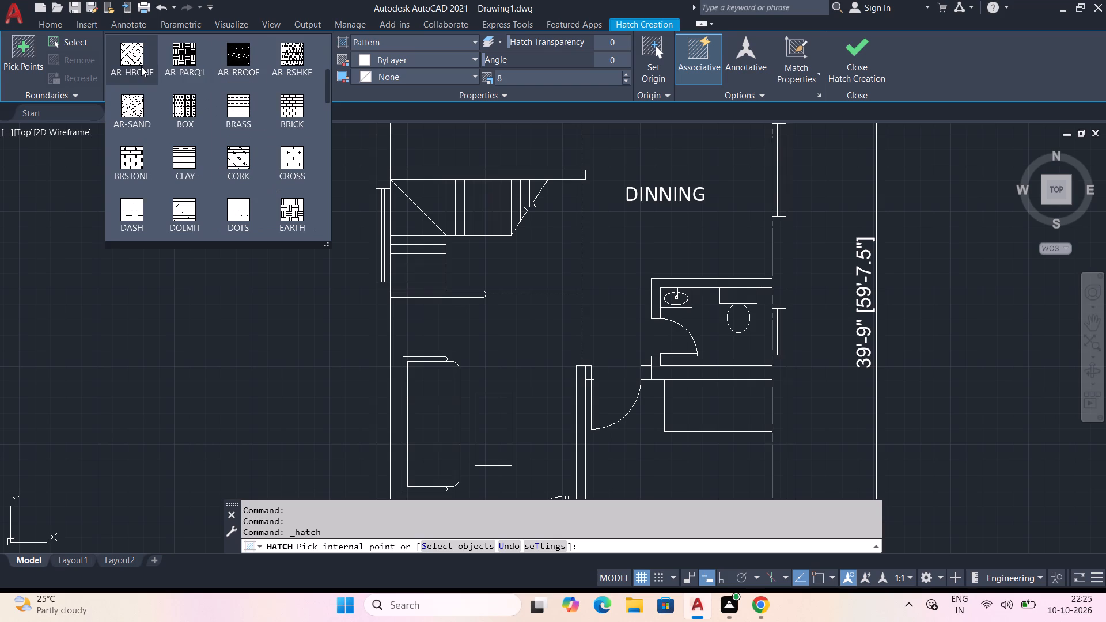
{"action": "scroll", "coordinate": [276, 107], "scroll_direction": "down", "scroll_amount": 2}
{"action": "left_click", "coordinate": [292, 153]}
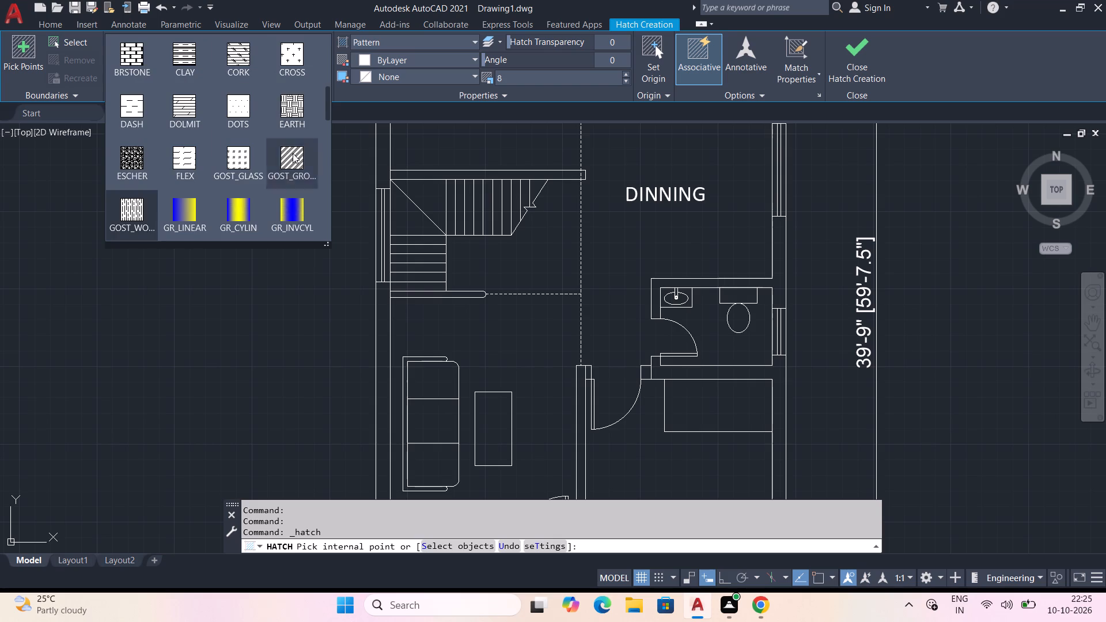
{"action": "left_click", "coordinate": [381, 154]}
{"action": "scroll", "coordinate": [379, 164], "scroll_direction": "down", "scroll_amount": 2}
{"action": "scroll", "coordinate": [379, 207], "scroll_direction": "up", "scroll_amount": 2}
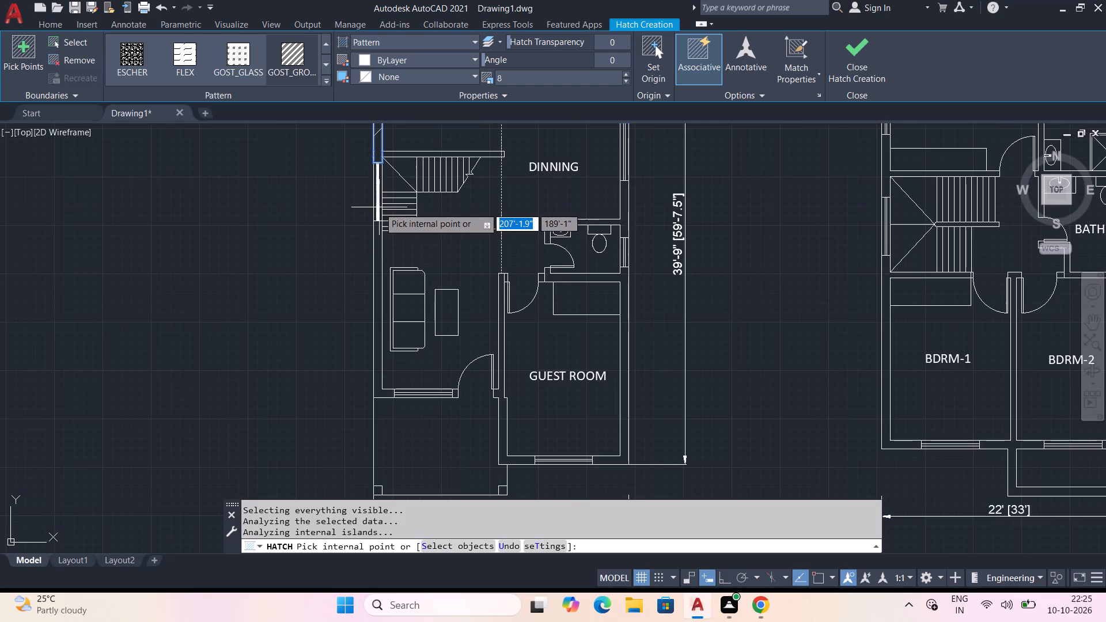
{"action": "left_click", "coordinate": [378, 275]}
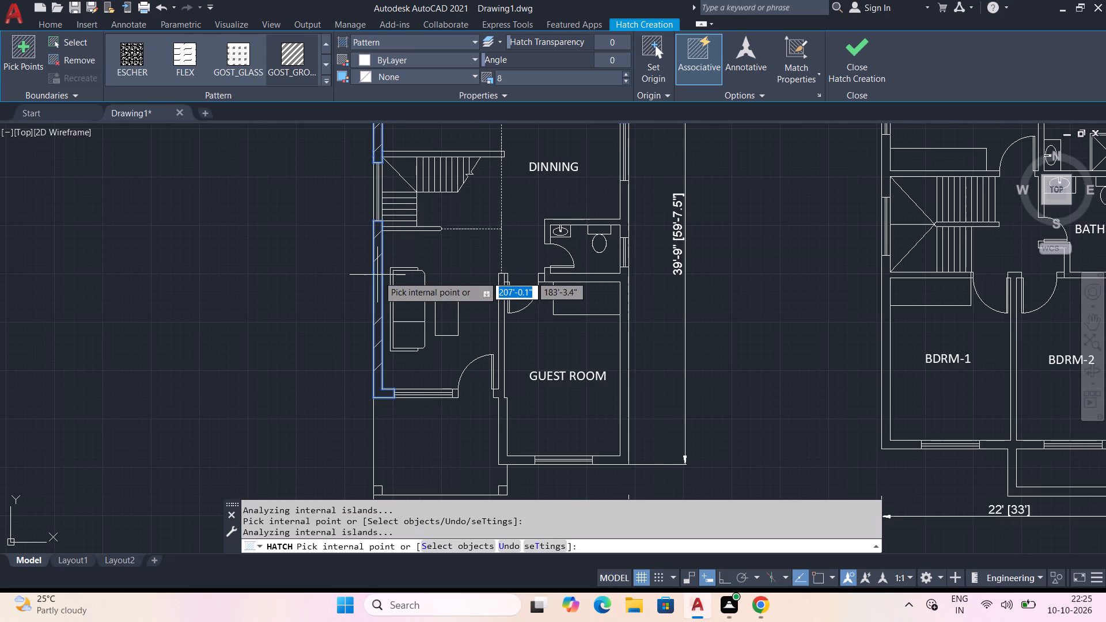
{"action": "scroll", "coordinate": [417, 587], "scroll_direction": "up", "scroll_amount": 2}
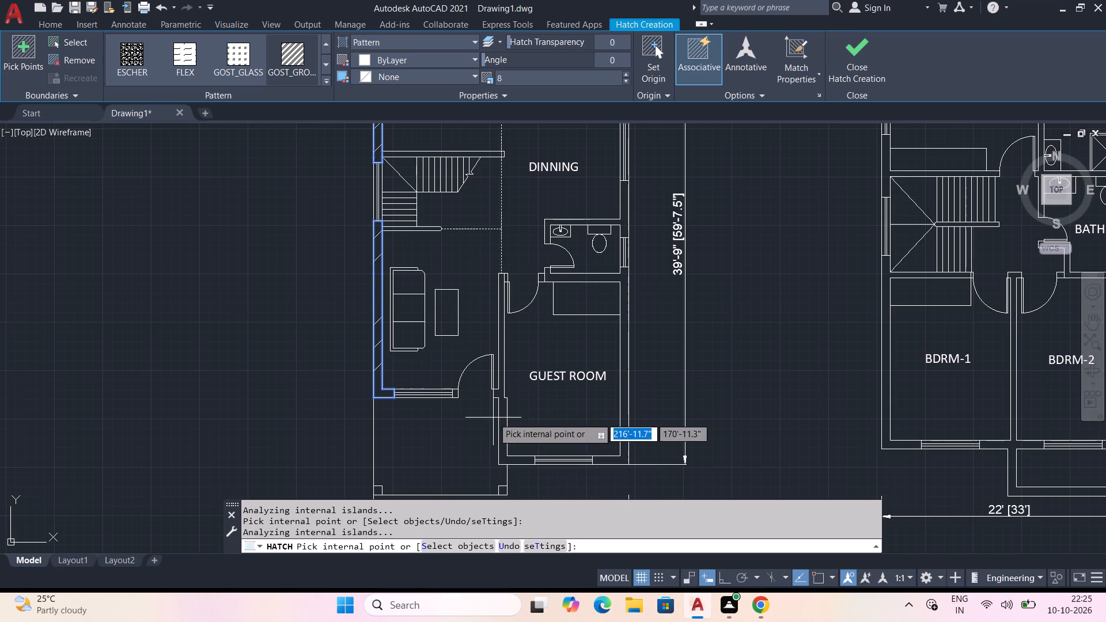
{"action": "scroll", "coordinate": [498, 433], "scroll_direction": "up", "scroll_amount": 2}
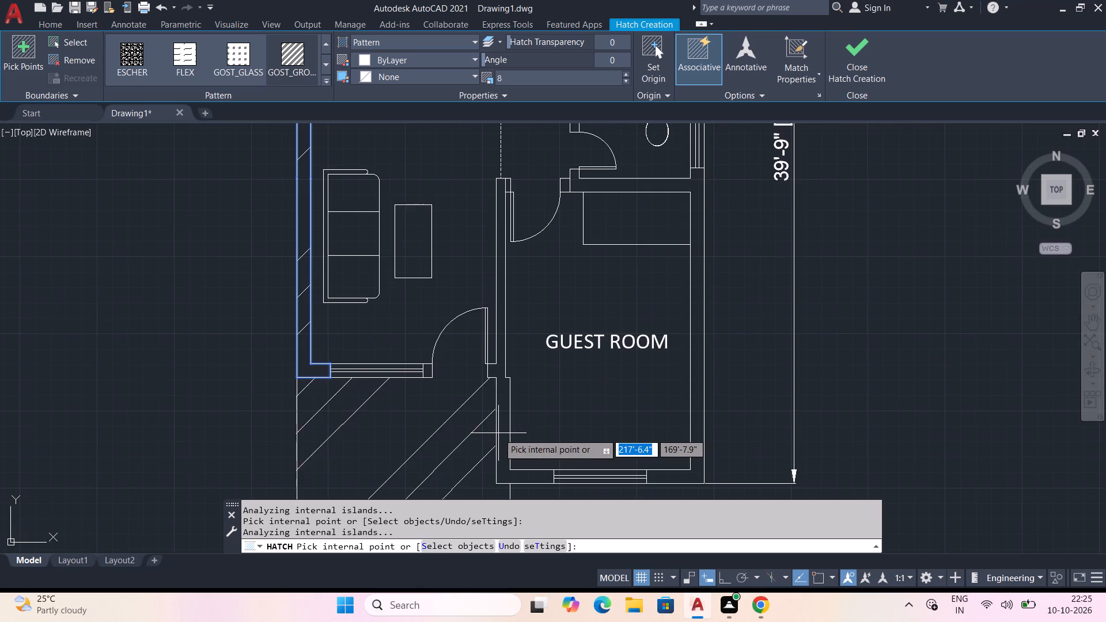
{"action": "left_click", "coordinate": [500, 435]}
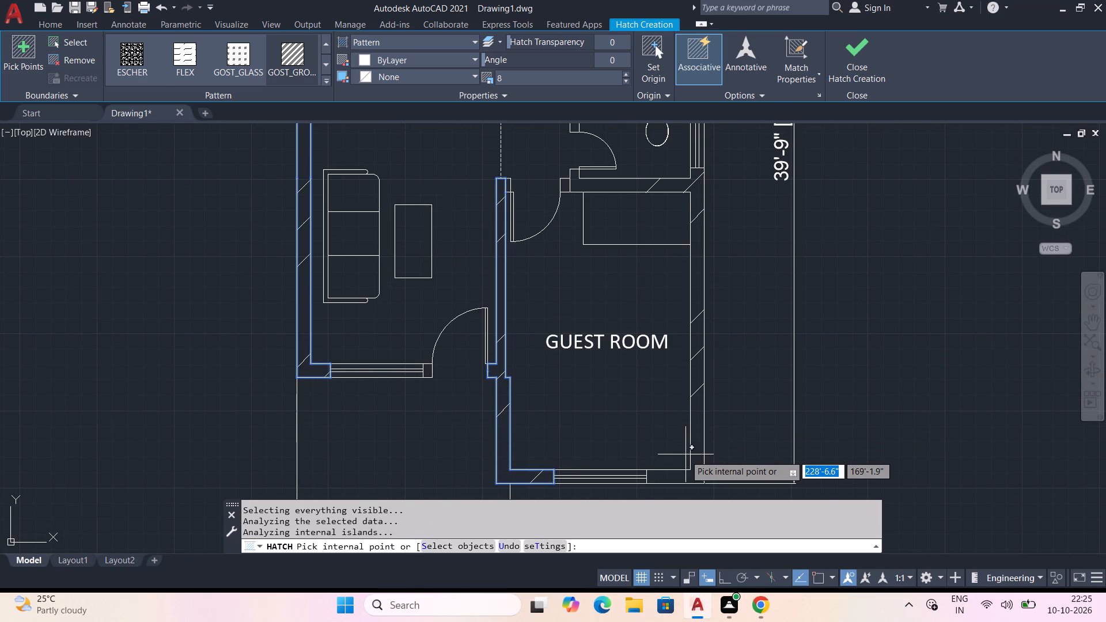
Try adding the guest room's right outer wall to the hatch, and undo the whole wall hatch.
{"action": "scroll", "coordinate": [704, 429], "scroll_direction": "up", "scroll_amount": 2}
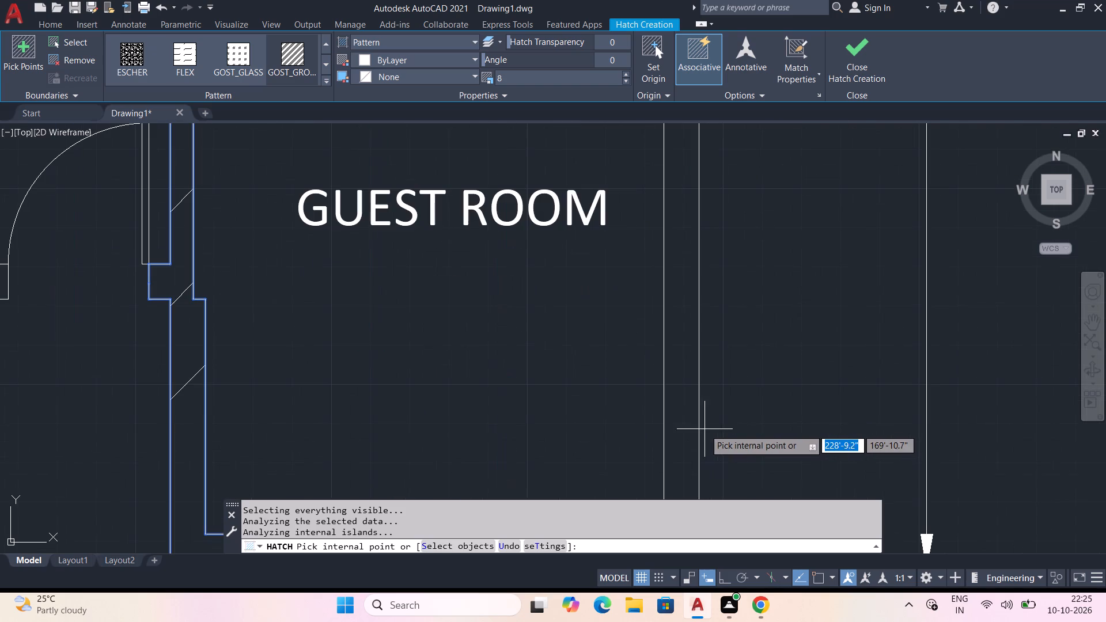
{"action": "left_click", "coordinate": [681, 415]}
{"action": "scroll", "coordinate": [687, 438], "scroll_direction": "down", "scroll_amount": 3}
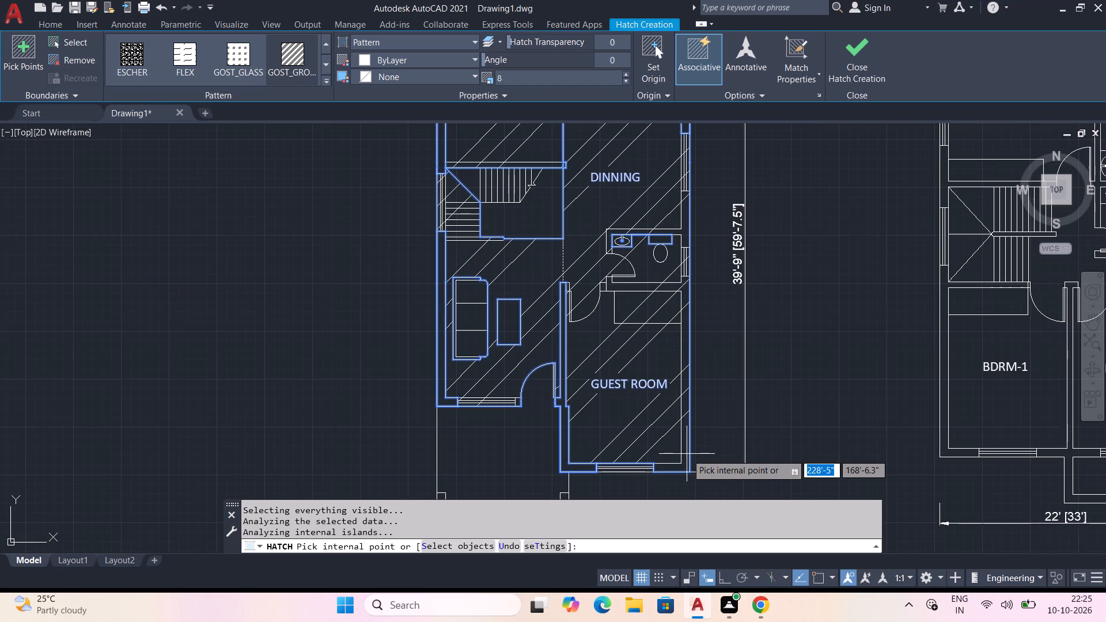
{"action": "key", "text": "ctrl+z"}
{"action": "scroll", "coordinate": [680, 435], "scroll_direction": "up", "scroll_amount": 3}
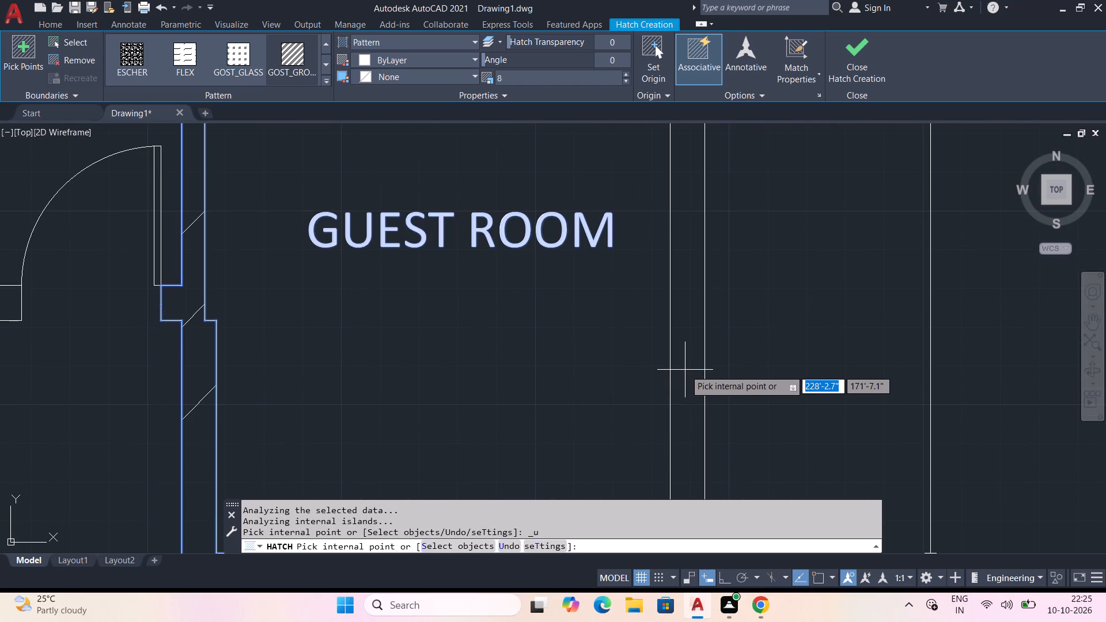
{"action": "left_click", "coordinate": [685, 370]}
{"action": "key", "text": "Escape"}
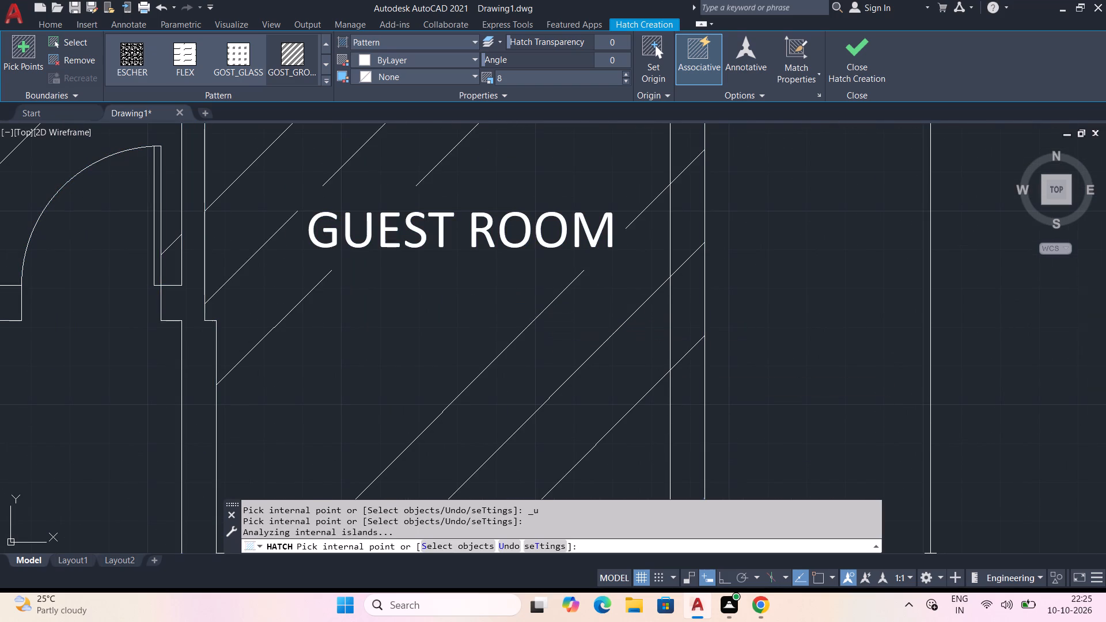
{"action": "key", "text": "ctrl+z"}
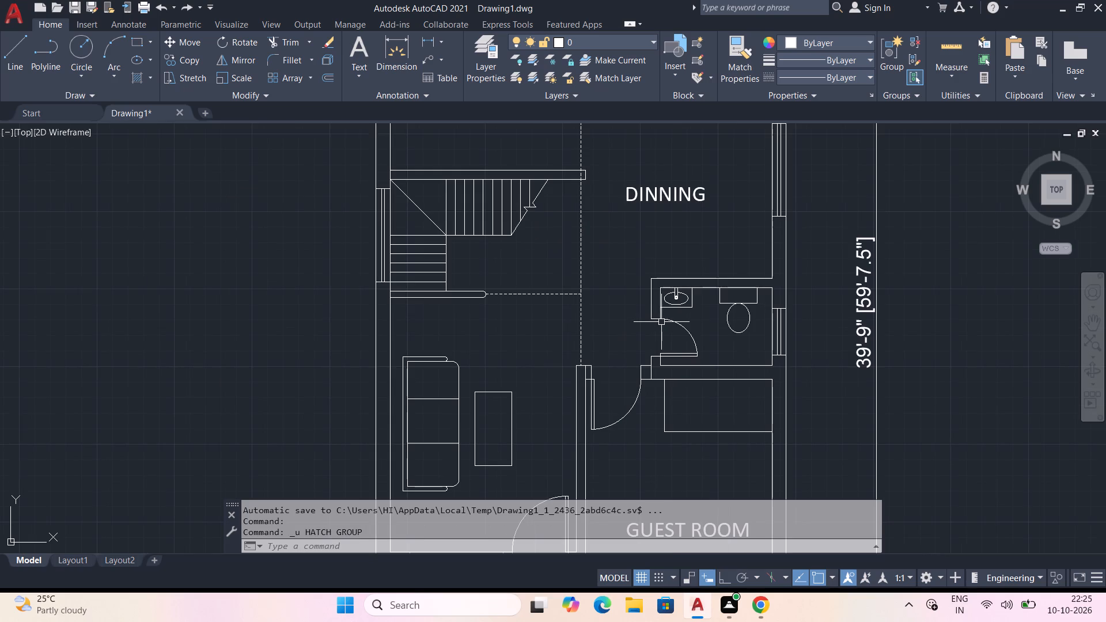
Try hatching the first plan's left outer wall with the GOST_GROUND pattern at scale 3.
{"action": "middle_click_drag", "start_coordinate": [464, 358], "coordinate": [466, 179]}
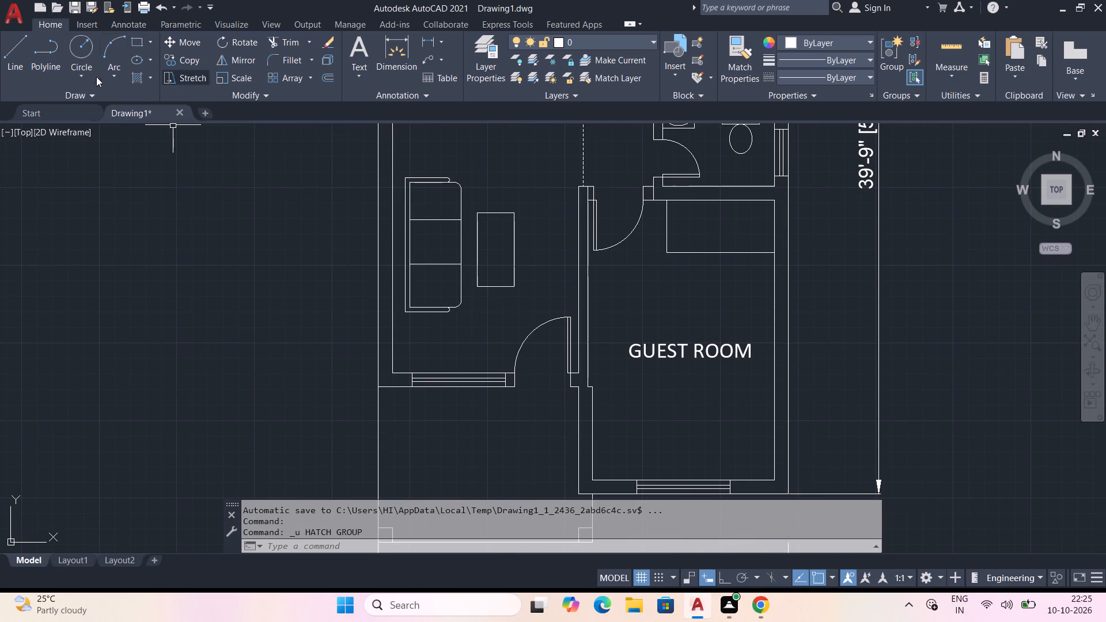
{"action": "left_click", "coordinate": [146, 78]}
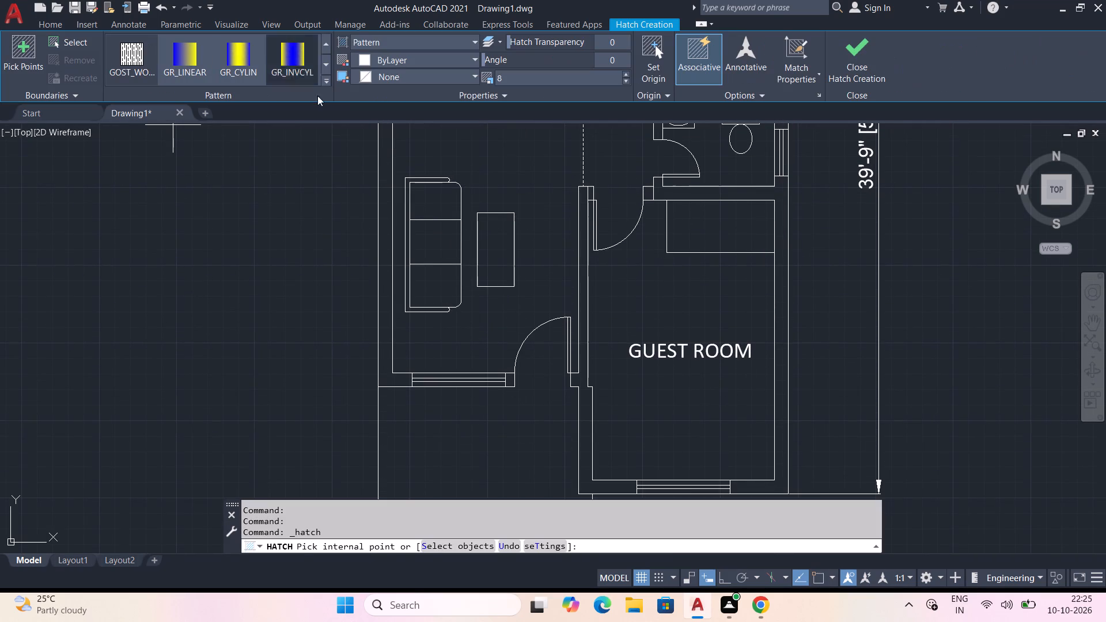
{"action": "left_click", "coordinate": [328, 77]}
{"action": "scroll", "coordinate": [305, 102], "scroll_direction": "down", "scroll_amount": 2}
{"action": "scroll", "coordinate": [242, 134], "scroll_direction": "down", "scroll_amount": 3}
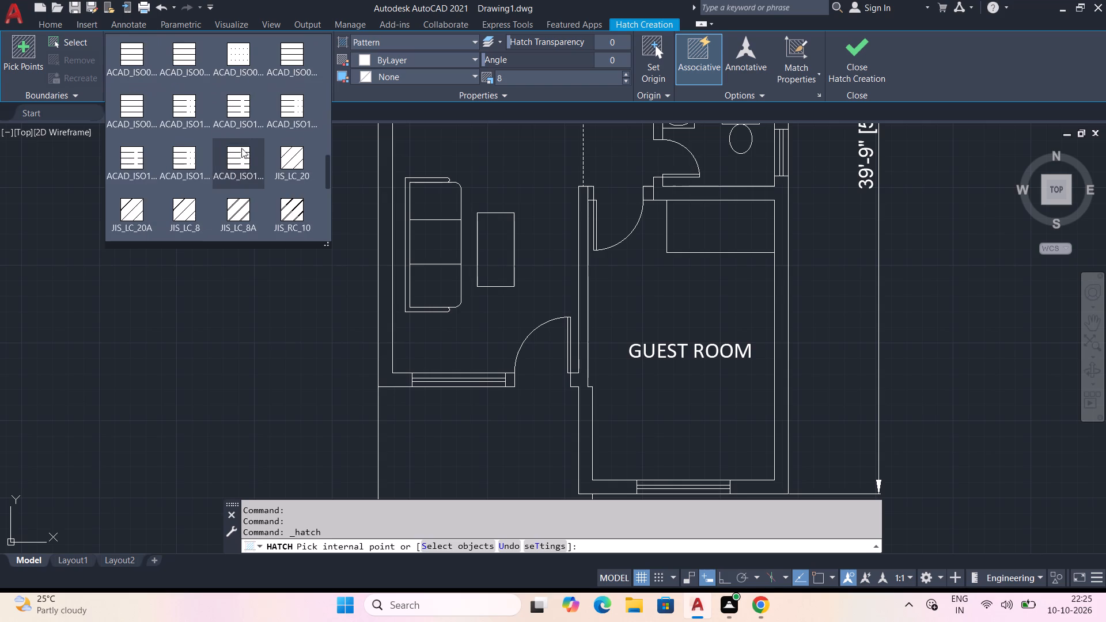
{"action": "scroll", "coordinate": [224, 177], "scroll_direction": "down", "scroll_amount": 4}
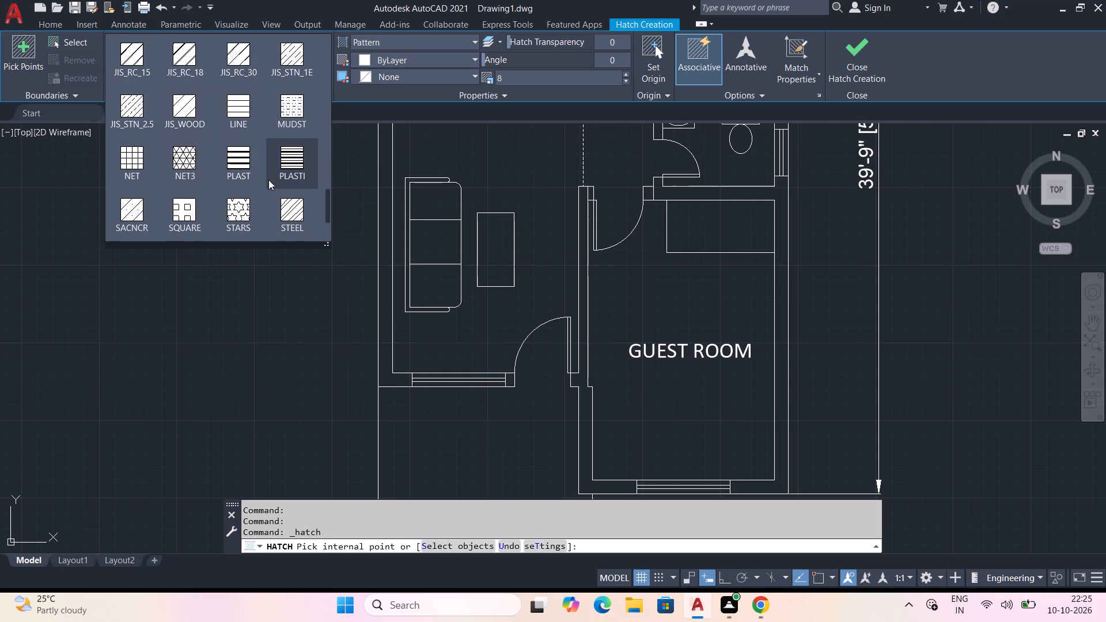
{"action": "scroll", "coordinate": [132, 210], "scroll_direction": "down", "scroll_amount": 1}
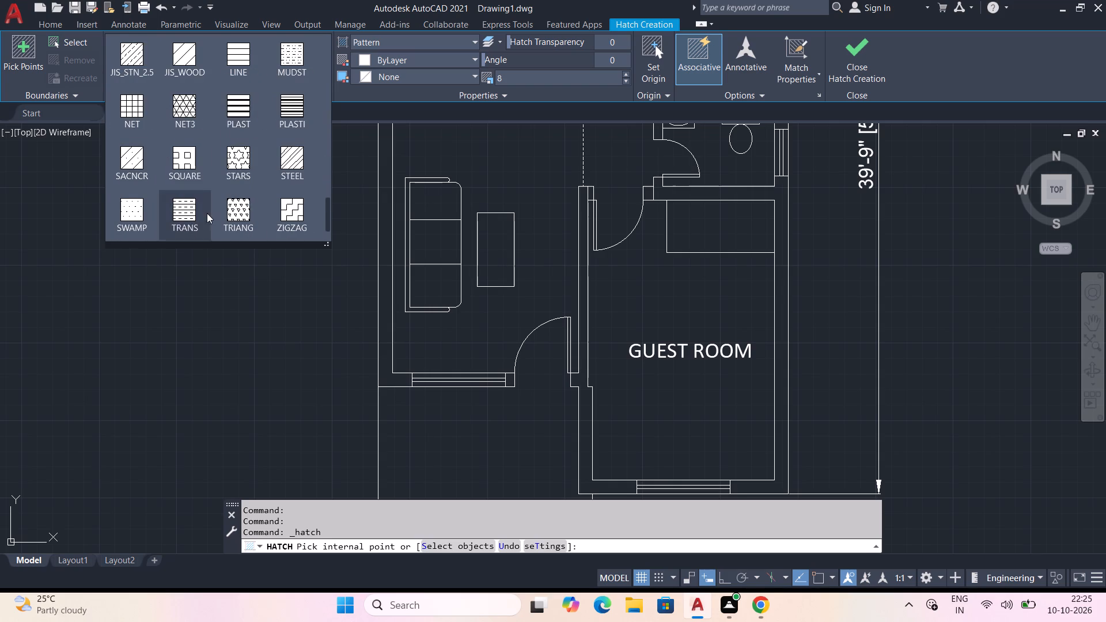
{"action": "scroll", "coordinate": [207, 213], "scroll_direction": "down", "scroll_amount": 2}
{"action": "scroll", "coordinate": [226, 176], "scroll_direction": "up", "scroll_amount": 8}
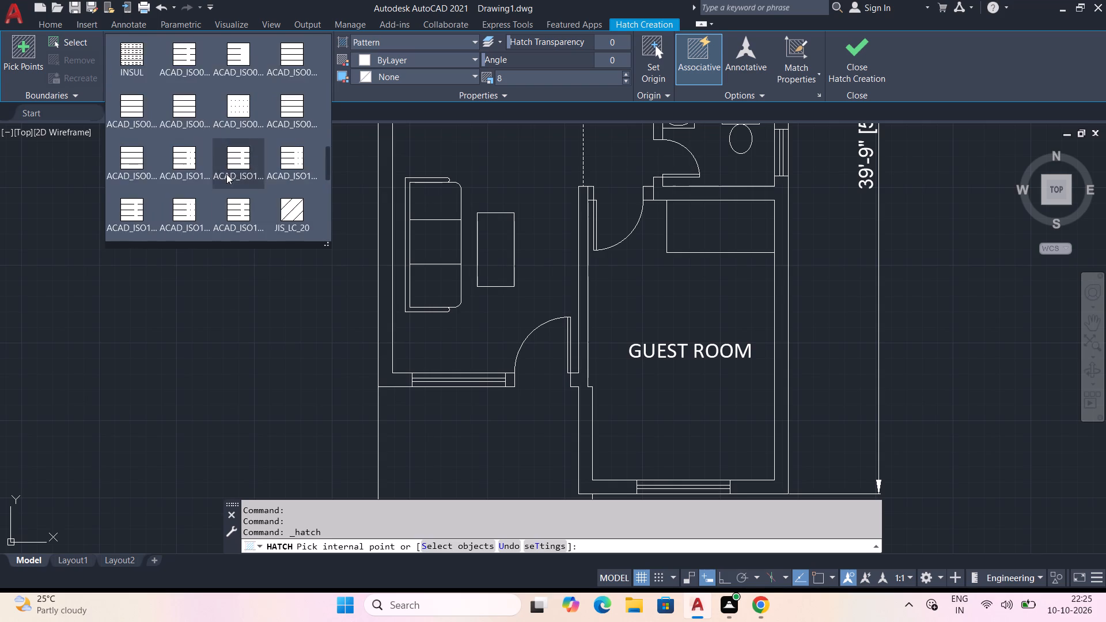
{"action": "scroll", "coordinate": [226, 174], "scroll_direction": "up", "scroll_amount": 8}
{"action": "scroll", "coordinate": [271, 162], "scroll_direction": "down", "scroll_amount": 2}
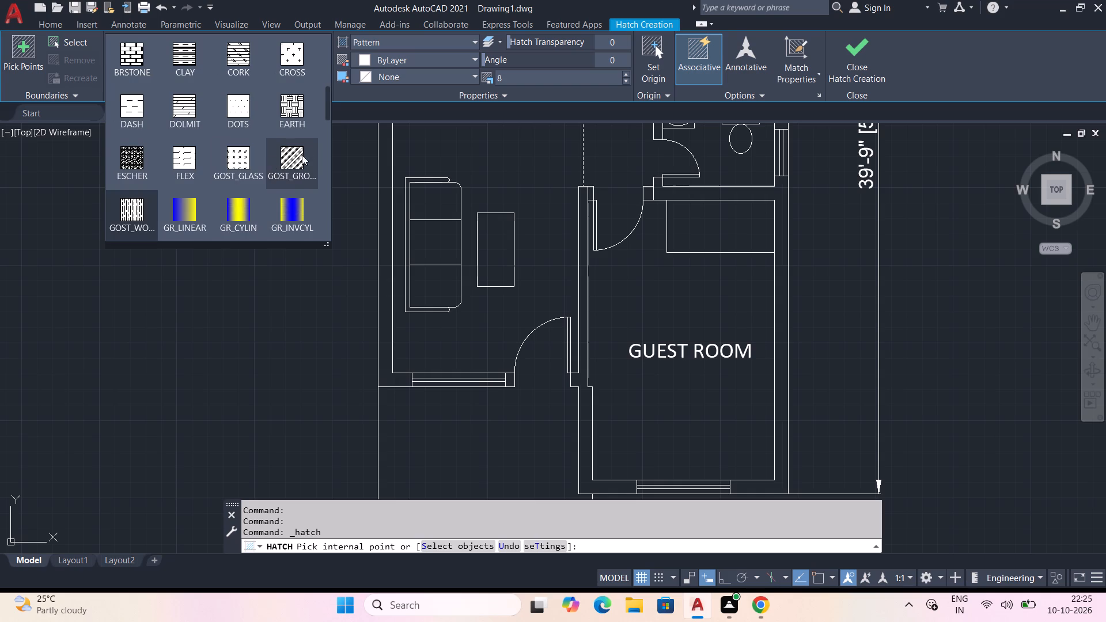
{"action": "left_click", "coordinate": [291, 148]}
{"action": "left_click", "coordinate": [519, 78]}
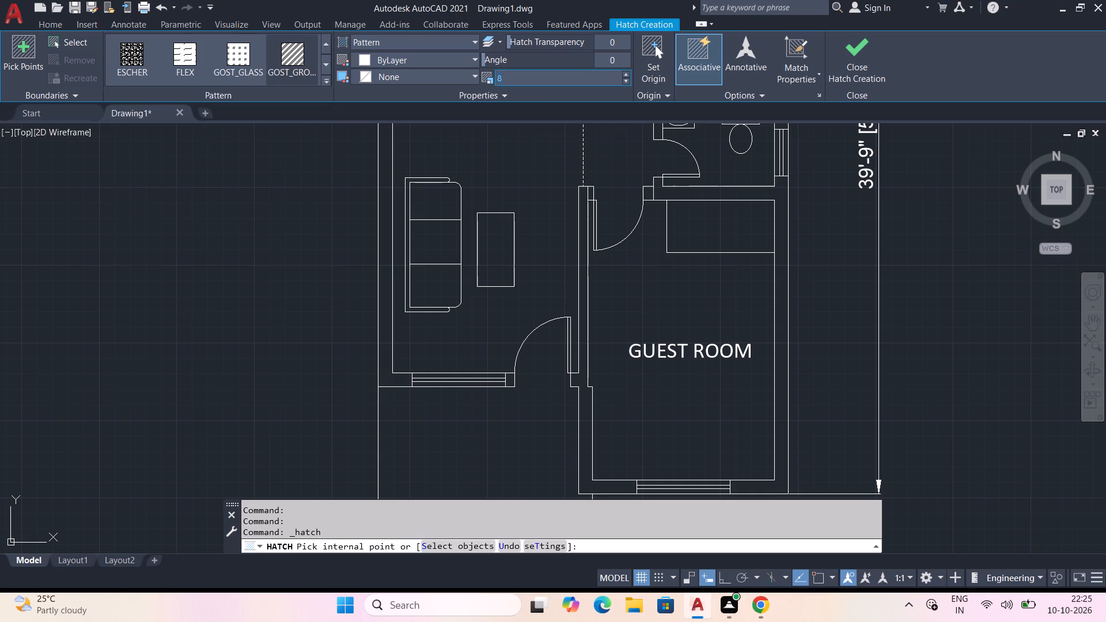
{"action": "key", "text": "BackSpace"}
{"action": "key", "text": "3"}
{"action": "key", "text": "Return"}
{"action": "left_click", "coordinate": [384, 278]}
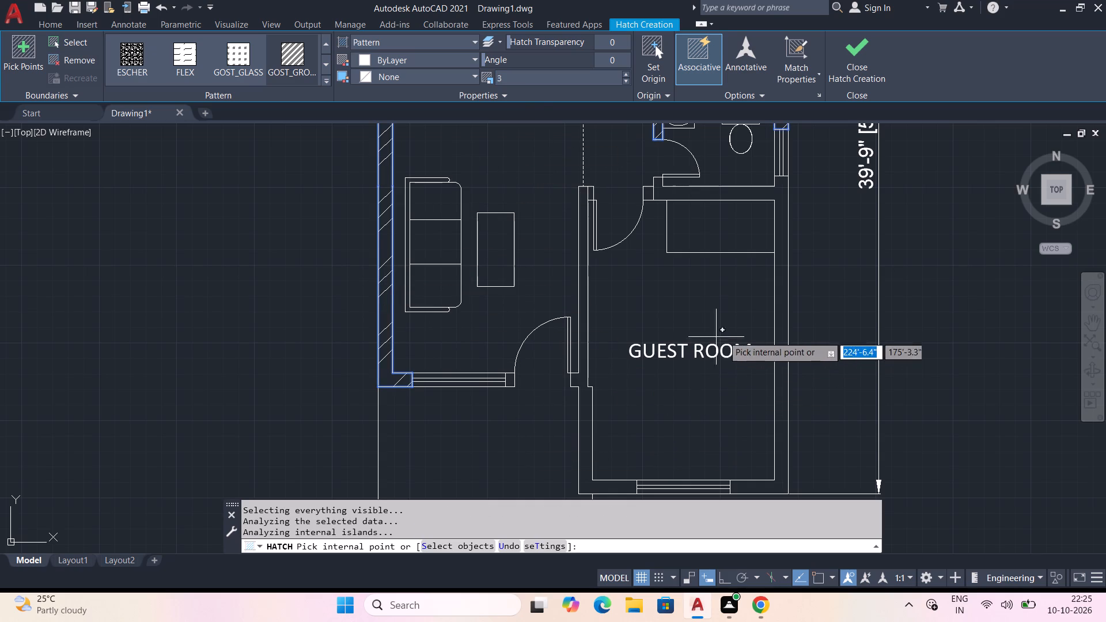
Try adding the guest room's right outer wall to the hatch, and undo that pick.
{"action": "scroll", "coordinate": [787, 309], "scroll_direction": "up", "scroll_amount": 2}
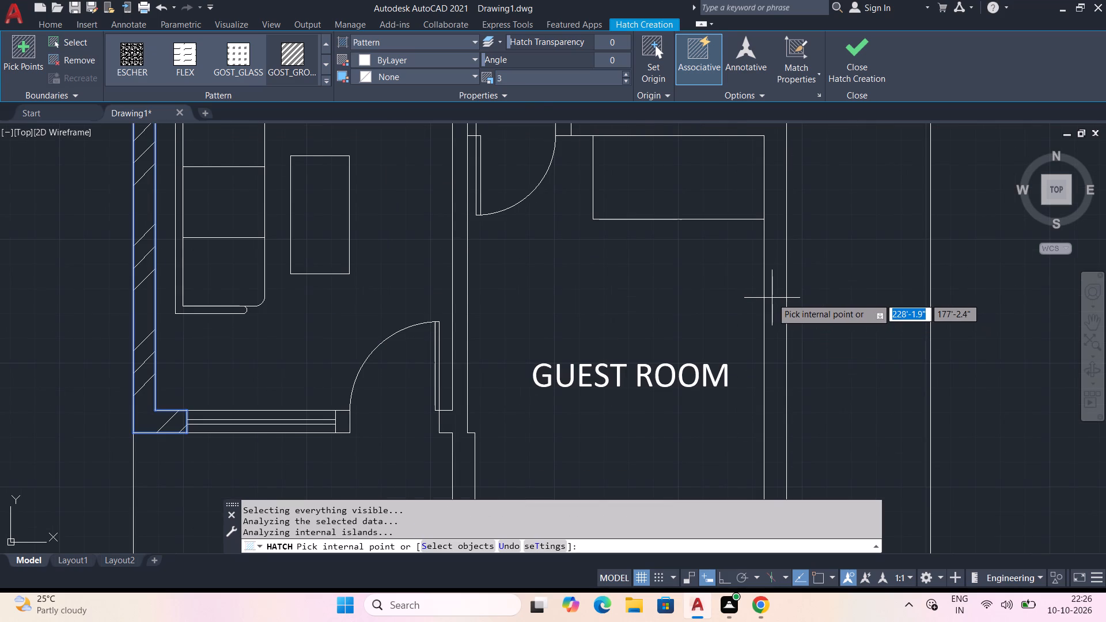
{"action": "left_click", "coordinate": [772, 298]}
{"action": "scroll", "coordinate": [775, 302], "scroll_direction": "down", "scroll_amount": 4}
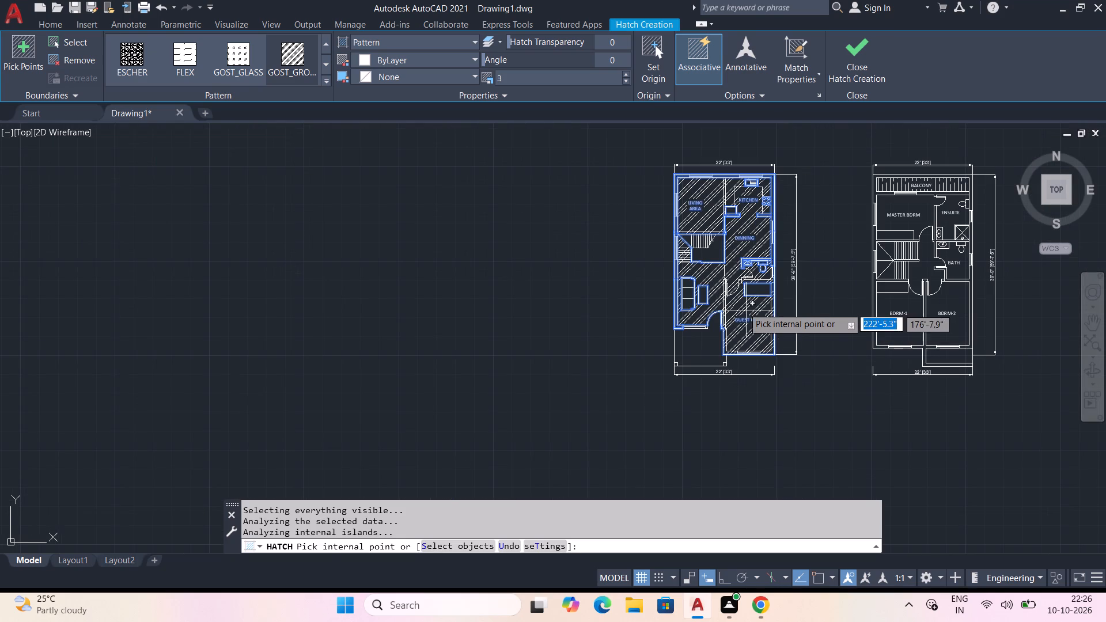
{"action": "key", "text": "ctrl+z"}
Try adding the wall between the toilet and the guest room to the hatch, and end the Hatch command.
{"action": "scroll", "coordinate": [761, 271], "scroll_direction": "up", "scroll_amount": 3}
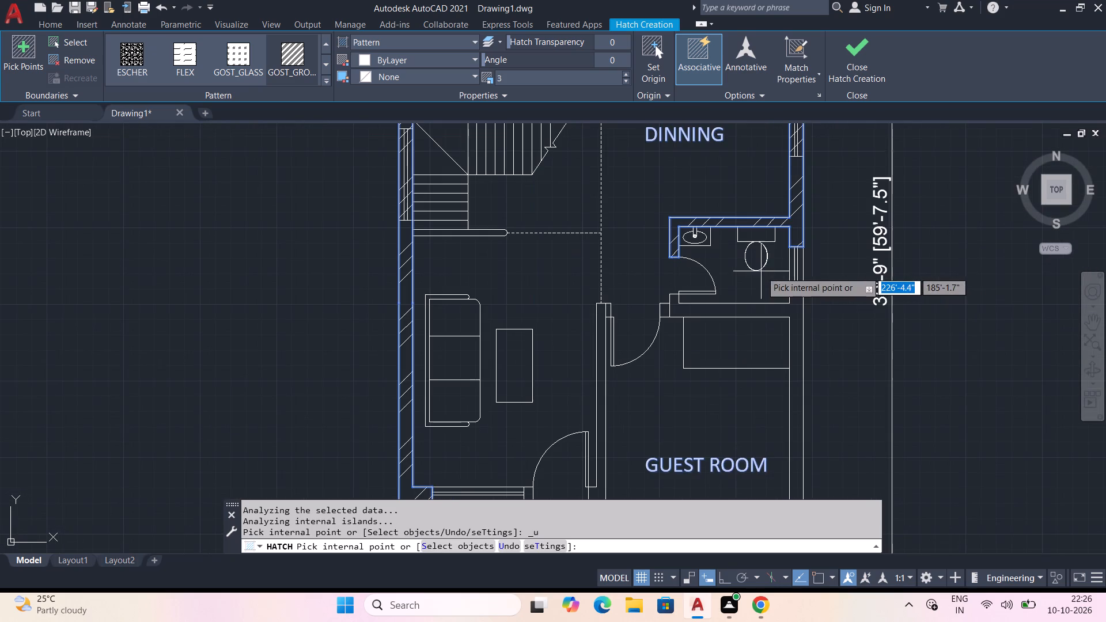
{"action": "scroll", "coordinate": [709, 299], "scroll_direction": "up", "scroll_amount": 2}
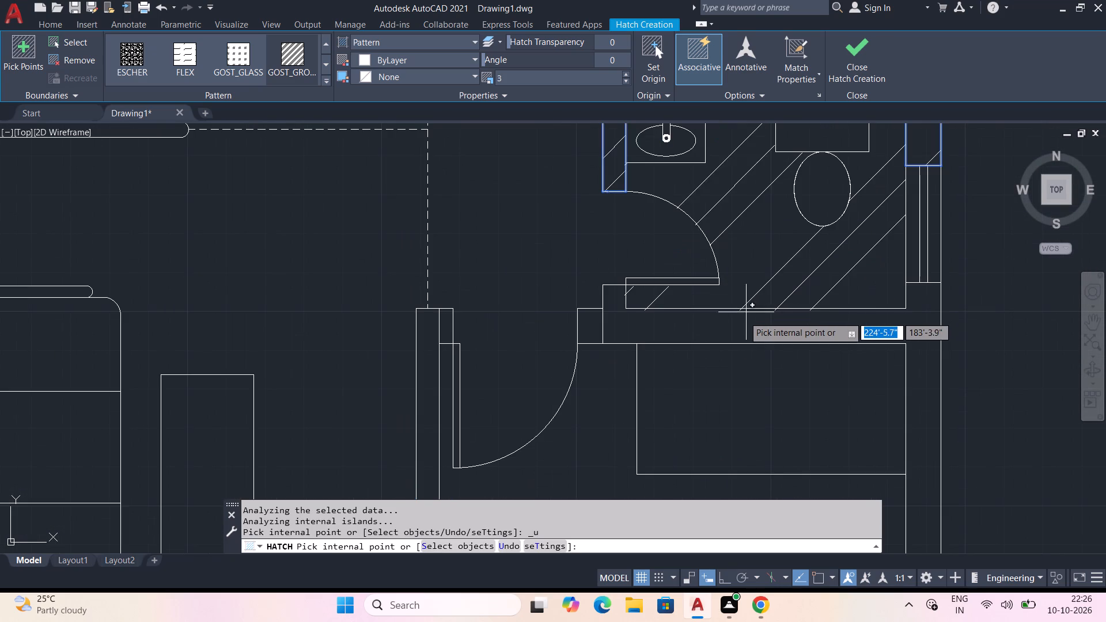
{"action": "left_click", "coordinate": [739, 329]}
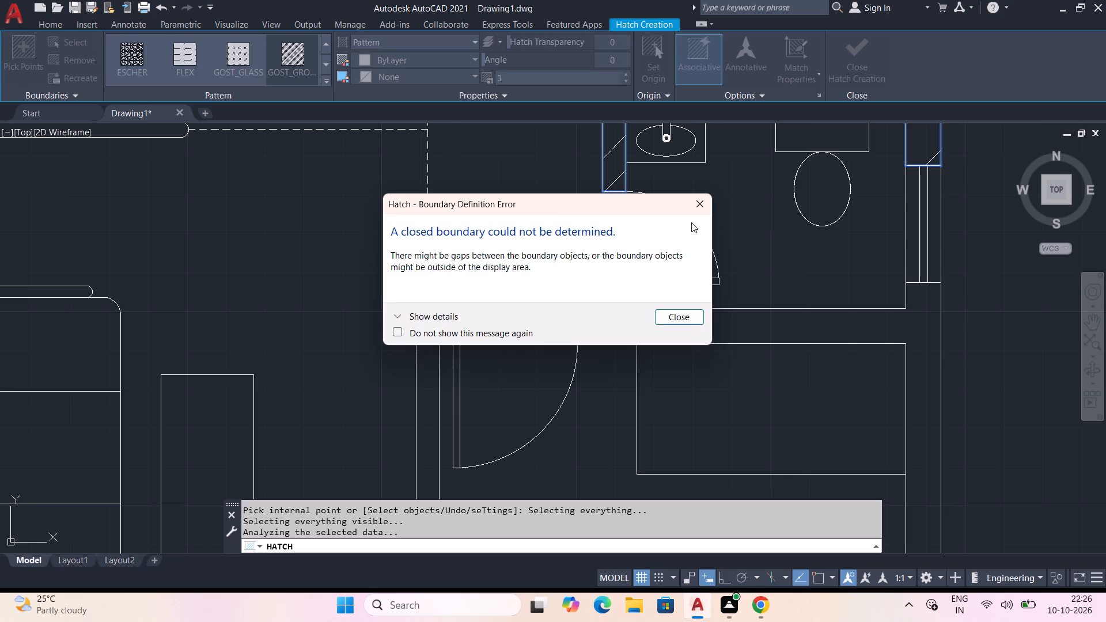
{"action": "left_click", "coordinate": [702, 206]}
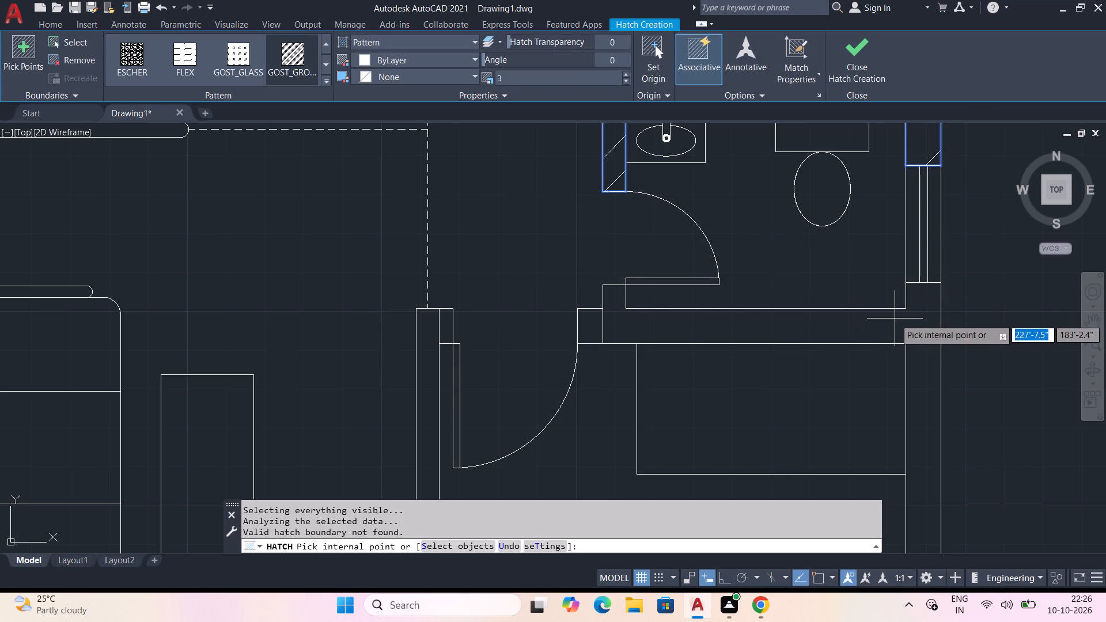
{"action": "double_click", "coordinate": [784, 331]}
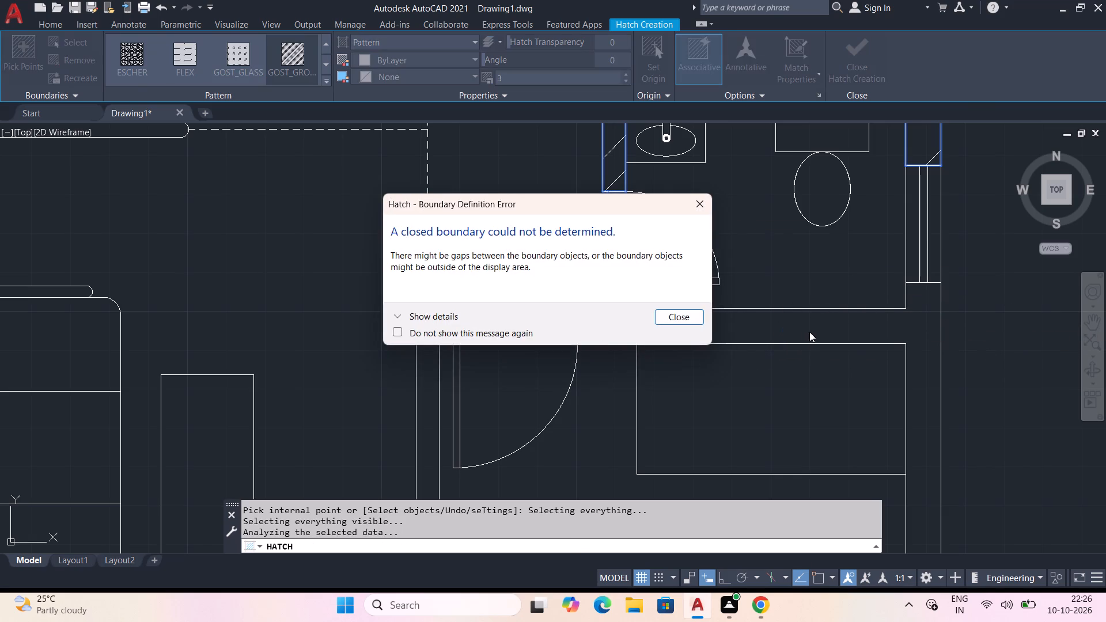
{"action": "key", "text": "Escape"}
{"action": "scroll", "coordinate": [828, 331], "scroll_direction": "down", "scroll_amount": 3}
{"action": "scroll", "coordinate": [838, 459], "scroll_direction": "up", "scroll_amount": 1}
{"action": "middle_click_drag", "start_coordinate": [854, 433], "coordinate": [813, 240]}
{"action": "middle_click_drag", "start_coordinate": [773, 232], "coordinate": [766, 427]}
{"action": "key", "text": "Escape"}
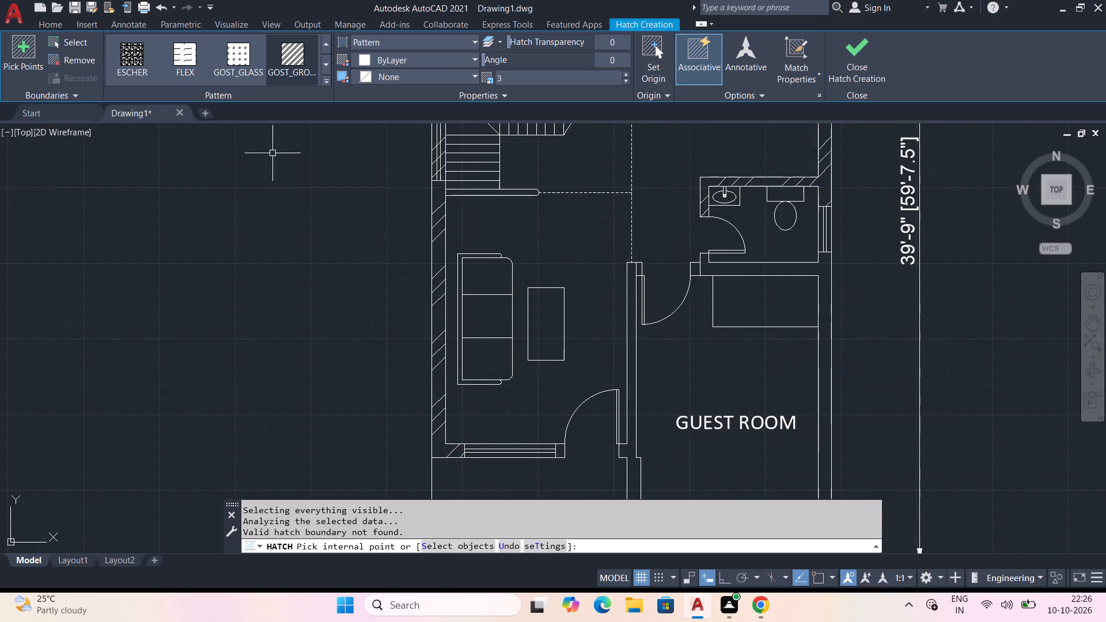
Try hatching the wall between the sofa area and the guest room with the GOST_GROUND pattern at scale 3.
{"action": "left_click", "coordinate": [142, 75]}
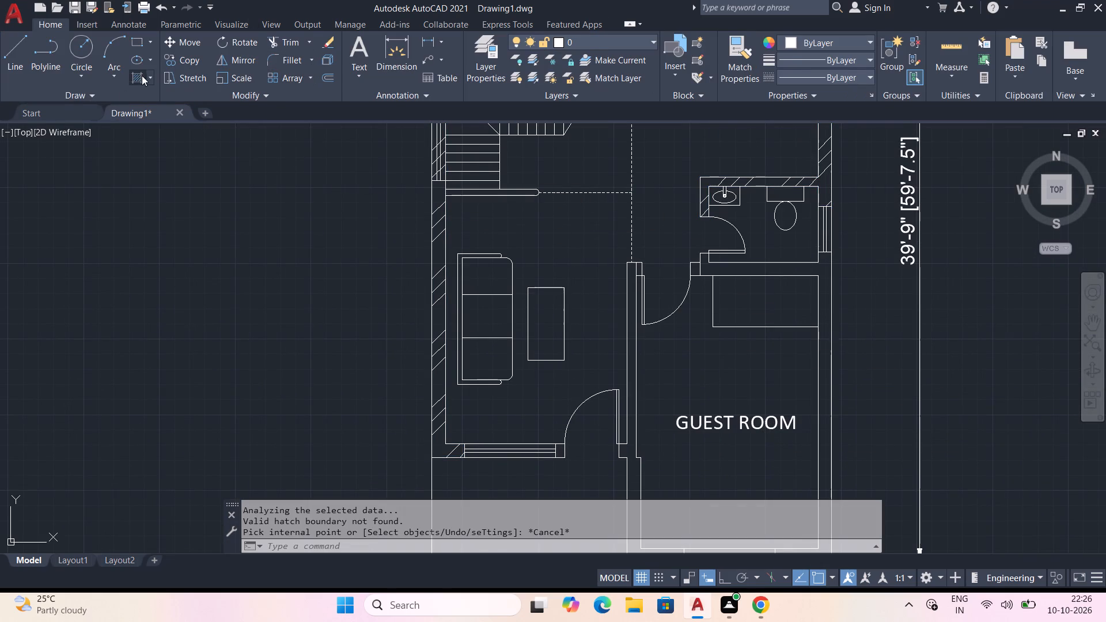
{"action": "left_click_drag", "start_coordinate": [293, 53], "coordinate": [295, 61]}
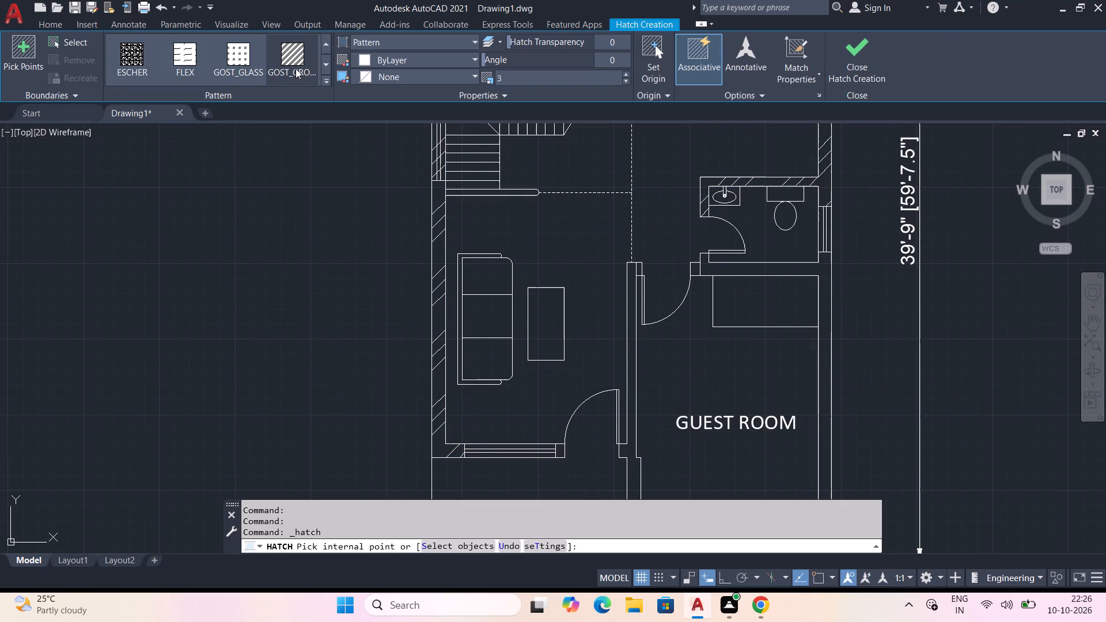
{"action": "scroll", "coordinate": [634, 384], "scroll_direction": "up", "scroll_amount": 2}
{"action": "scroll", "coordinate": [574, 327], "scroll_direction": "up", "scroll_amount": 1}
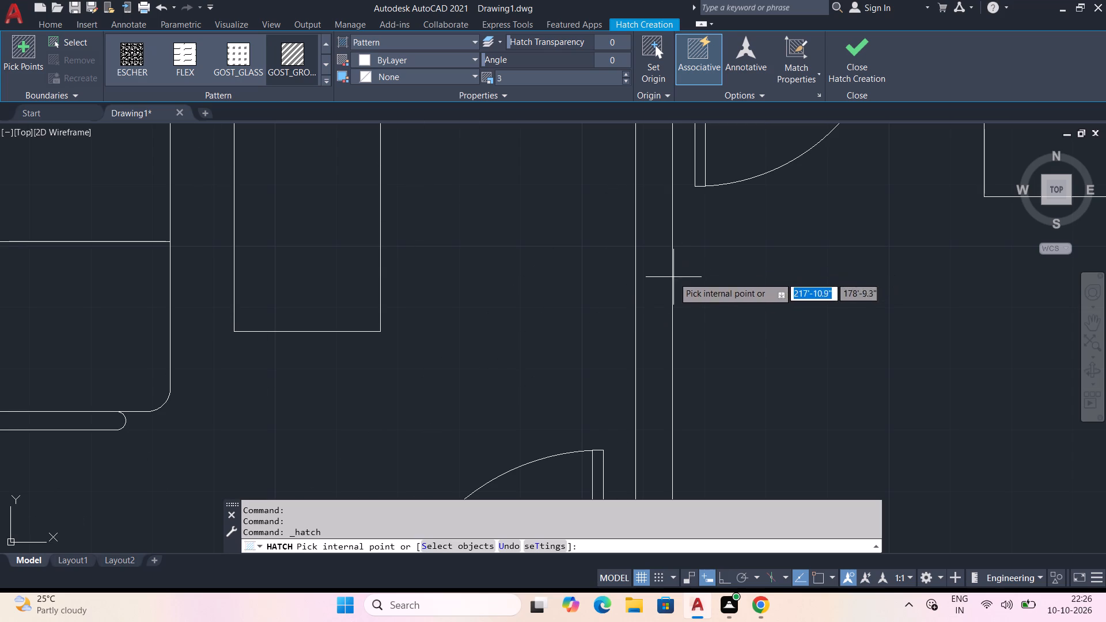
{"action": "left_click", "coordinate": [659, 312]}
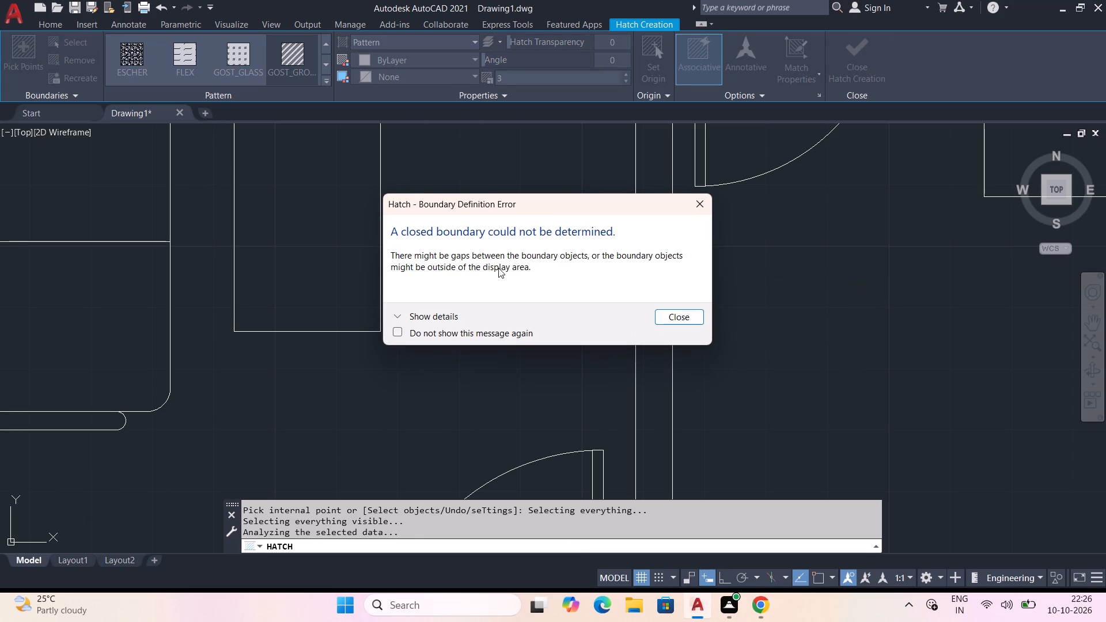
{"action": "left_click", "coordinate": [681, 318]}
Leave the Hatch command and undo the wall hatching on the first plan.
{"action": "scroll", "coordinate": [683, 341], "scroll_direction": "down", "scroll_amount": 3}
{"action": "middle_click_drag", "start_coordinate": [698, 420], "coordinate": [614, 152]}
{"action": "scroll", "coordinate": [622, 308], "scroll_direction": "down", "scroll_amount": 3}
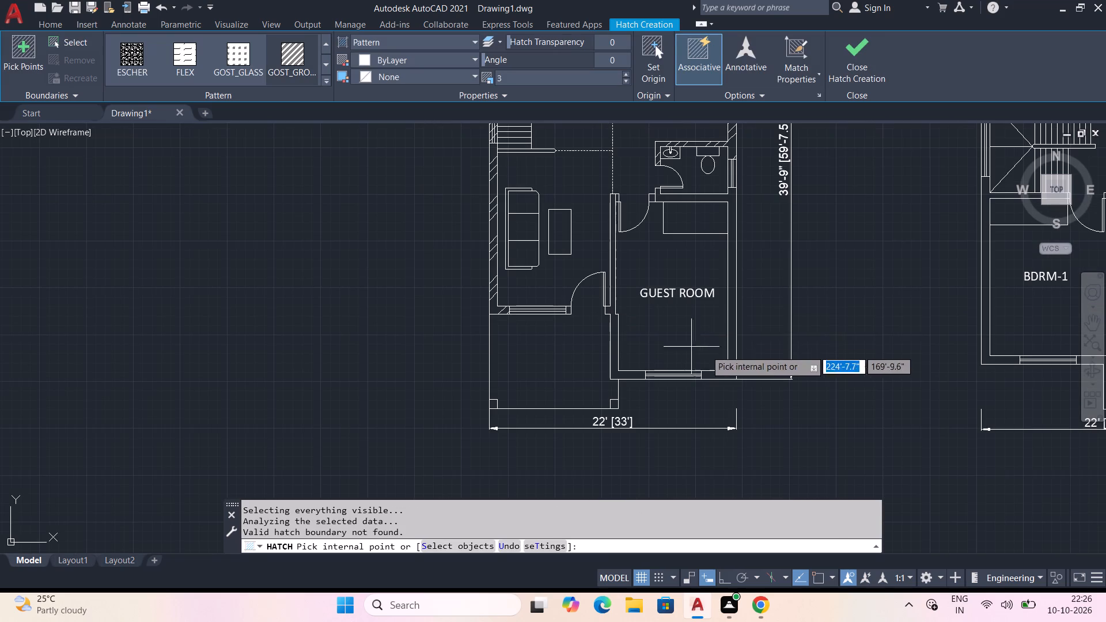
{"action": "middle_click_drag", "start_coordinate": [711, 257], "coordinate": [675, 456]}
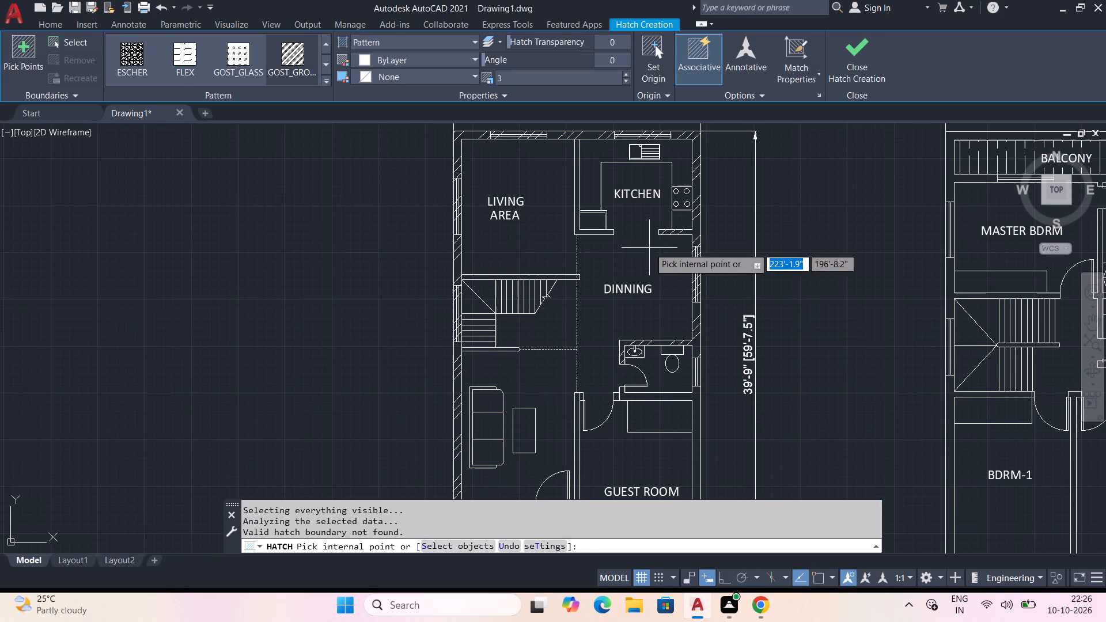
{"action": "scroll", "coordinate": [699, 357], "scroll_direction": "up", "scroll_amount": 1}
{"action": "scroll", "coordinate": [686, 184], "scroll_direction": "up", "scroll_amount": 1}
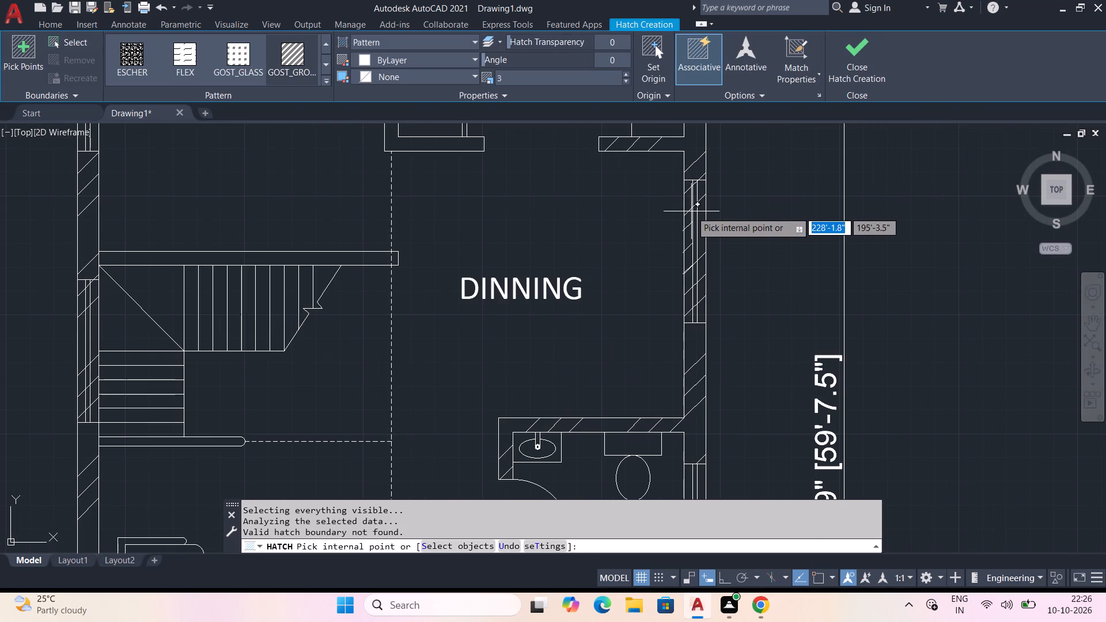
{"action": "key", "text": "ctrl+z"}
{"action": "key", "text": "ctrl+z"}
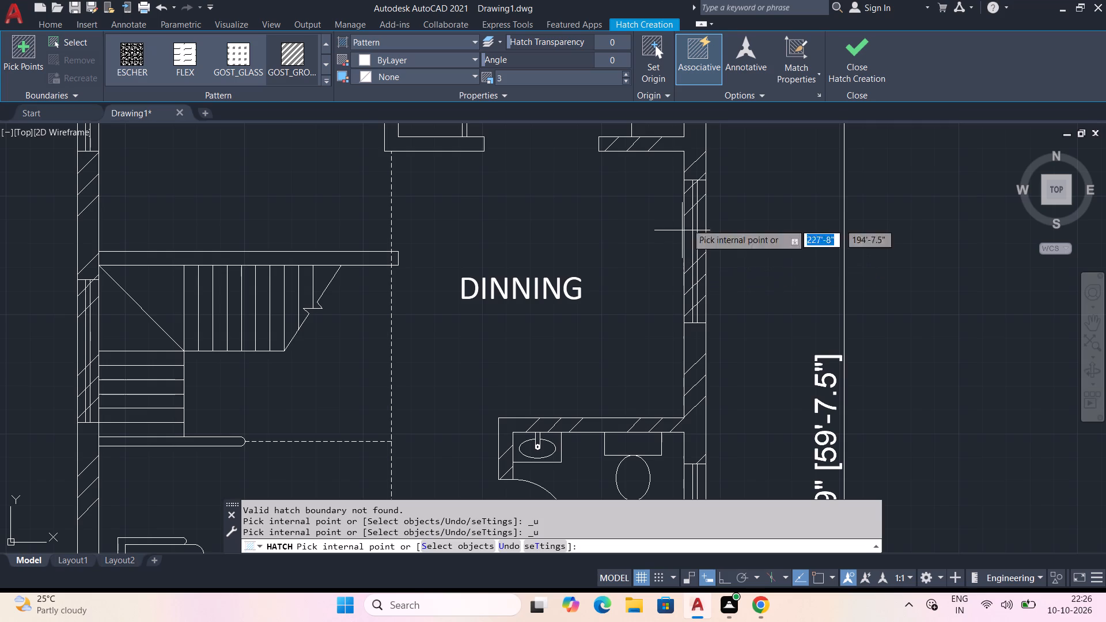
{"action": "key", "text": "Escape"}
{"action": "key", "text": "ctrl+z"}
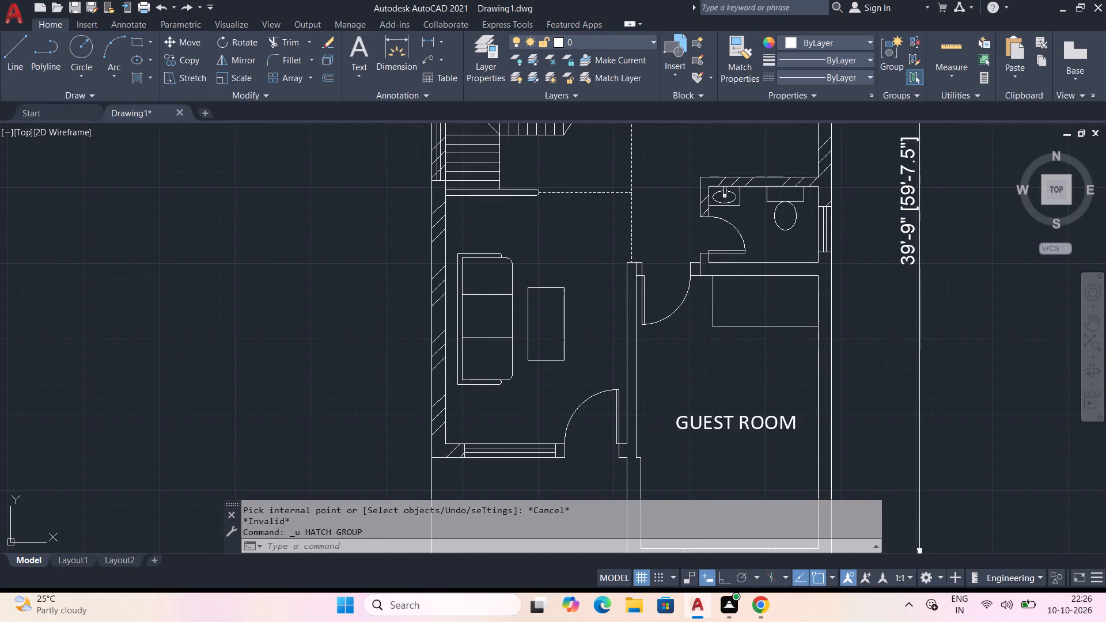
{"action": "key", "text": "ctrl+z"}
Look over both floor plans, examining the first plan's walls around the guest room and sofa area.
{"action": "scroll", "coordinate": [721, 246], "scroll_direction": "down", "scroll_amount": 2}
{"action": "middle_click_drag", "start_coordinate": [813, 279], "coordinate": [552, 349]}
{"action": "scroll", "coordinate": [538, 353], "scroll_direction": "down", "scroll_amount": 1}
{"action": "middle_click_drag", "start_coordinate": [552, 349], "coordinate": [532, 354]}
{"action": "scroll", "coordinate": [632, 307], "scroll_direction": "up", "scroll_amount": 2}
{"action": "scroll", "coordinate": [643, 308], "scroll_direction": "down", "scroll_amount": 1}
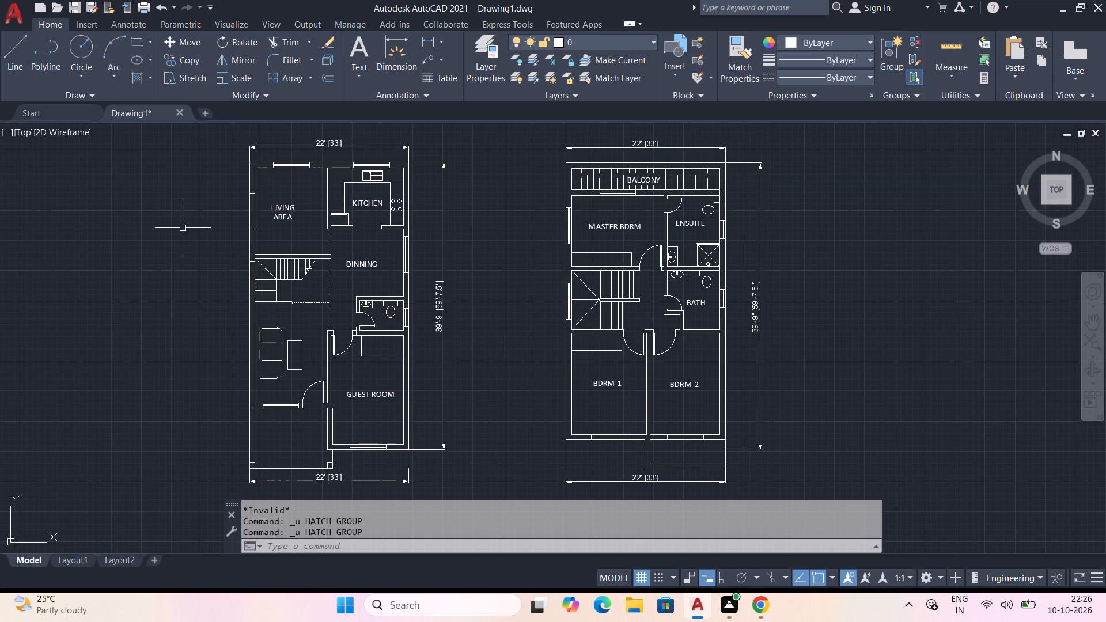
{"action": "middle_click_drag", "start_coordinate": [204, 334], "coordinate": [406, 242]}
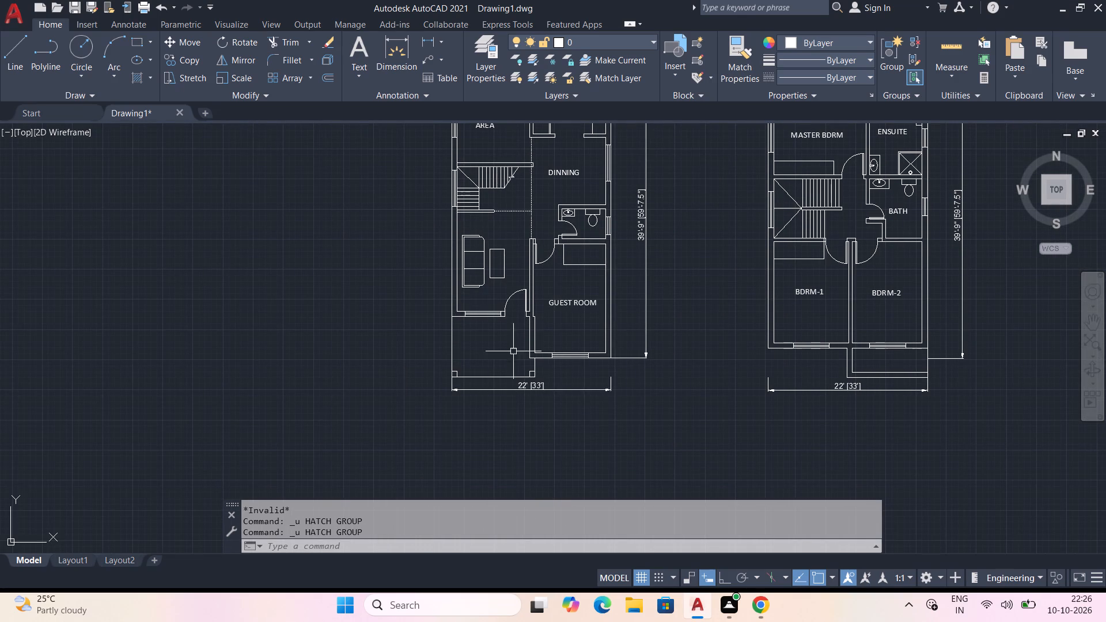
{"action": "middle_click_drag", "start_coordinate": [619, 404], "coordinate": [577, 456]}
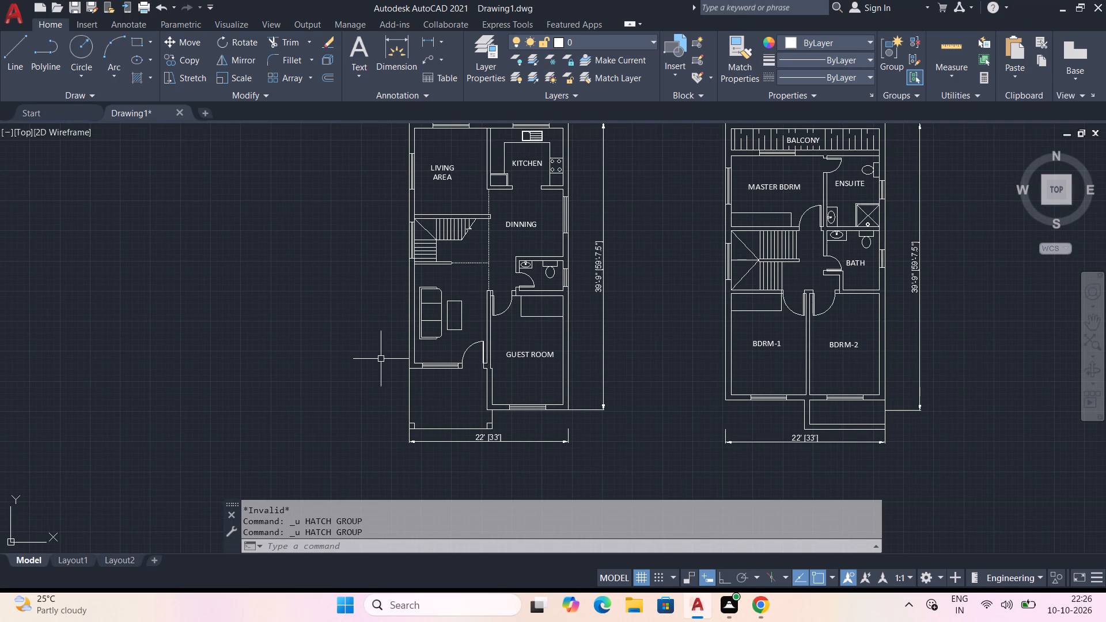
{"action": "scroll", "coordinate": [381, 359], "scroll_direction": "up", "scroll_amount": 1}
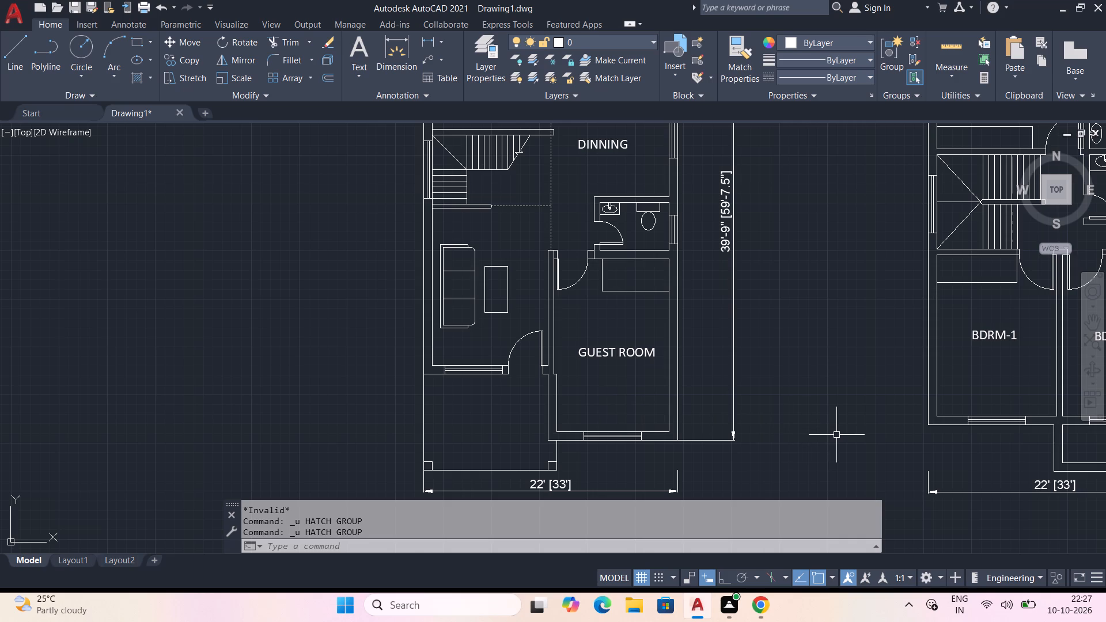
{"action": "middle_click_drag", "start_coordinate": [837, 435], "coordinate": [793, 424]}
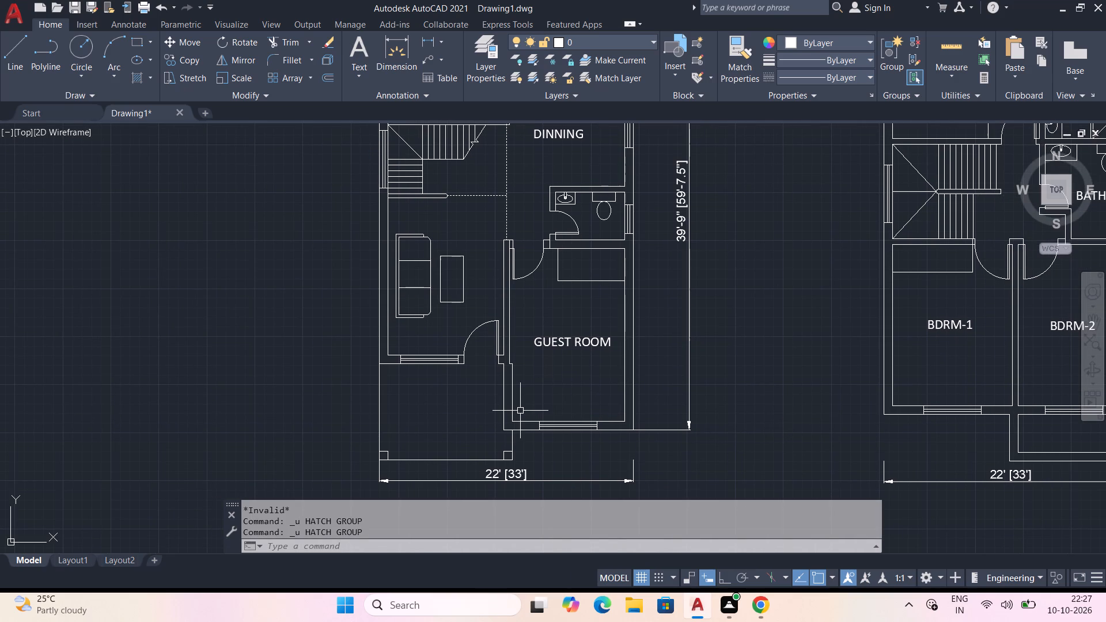
{"action": "scroll", "coordinate": [448, 415], "scroll_direction": "down", "scroll_amount": 1}
{"action": "scroll", "coordinate": [369, 347], "scroll_direction": "up", "scroll_amount": 1}
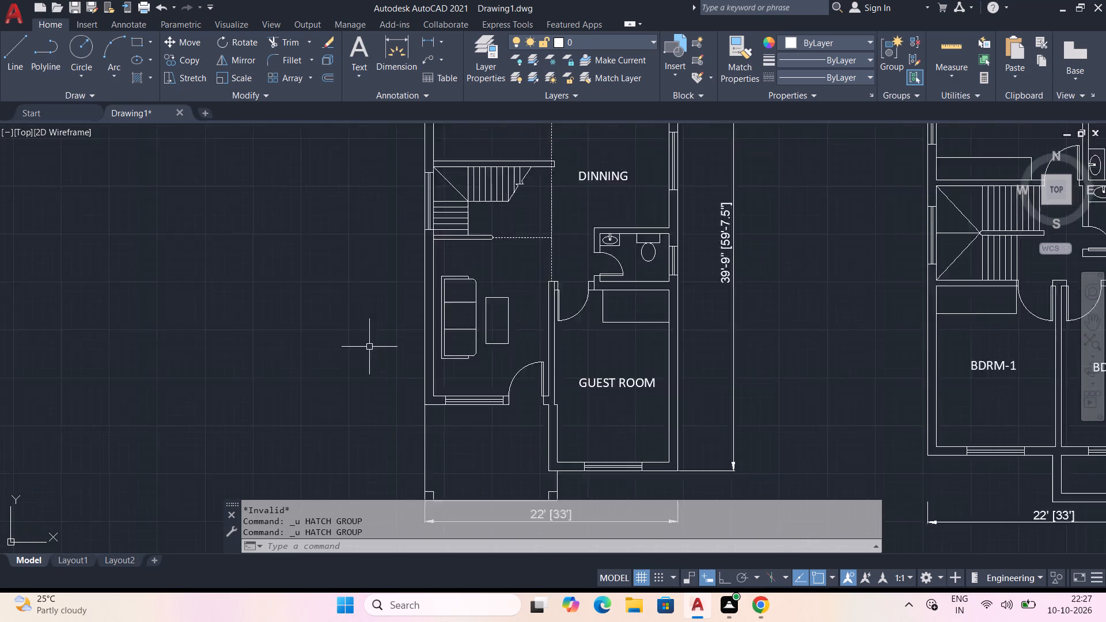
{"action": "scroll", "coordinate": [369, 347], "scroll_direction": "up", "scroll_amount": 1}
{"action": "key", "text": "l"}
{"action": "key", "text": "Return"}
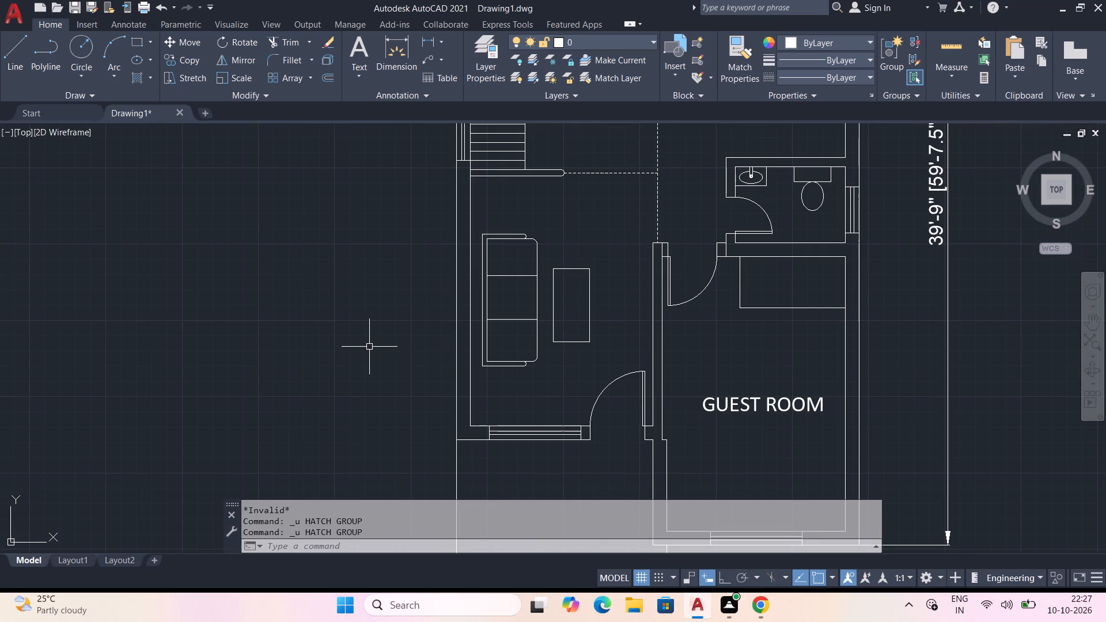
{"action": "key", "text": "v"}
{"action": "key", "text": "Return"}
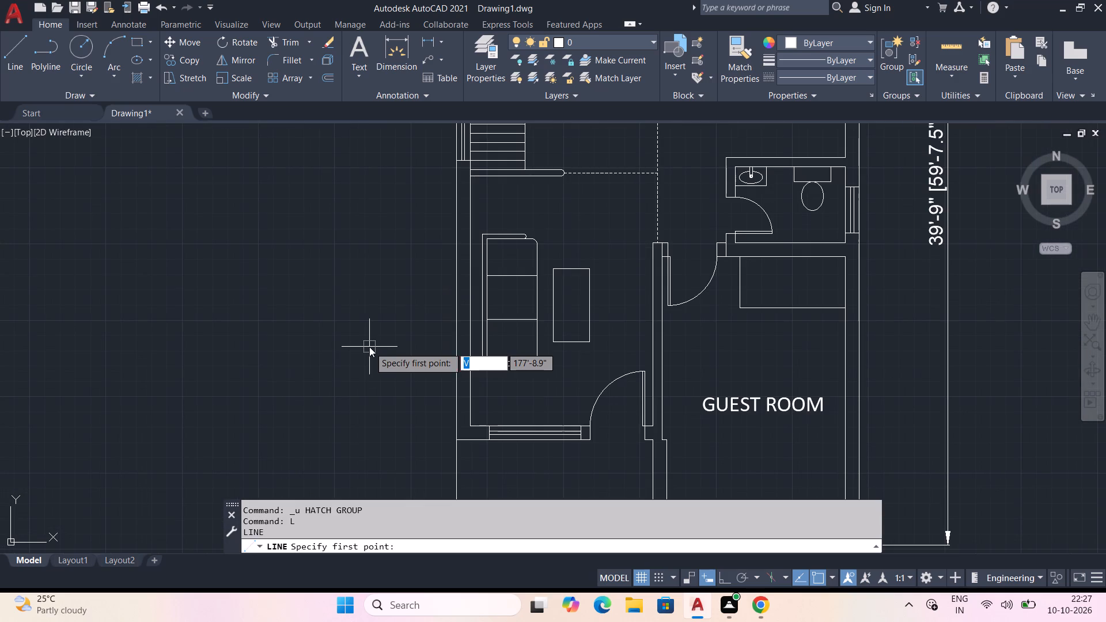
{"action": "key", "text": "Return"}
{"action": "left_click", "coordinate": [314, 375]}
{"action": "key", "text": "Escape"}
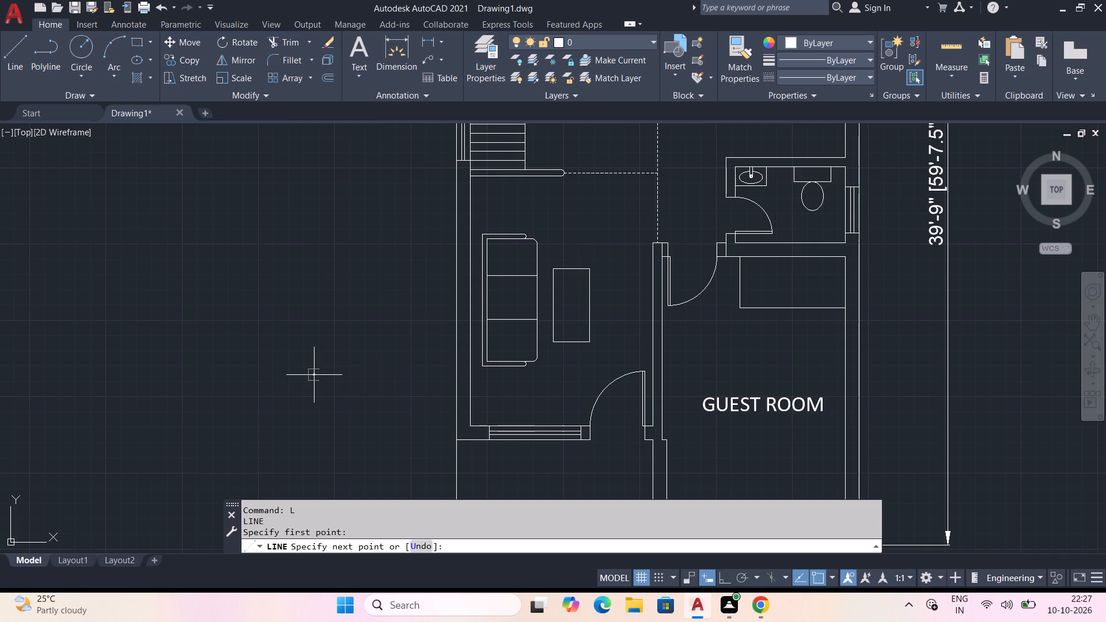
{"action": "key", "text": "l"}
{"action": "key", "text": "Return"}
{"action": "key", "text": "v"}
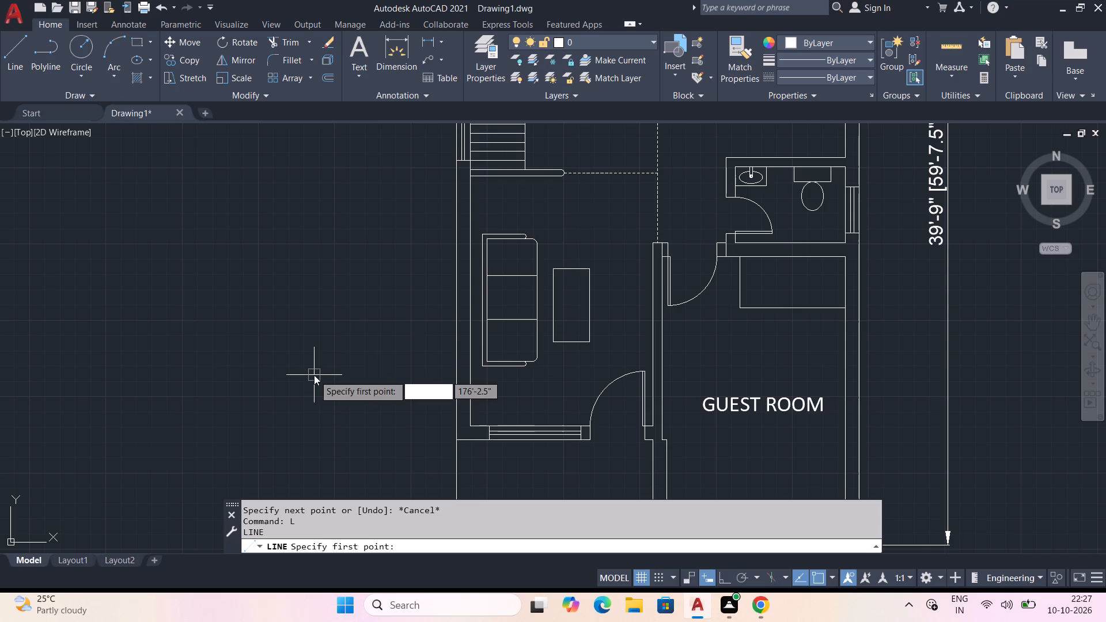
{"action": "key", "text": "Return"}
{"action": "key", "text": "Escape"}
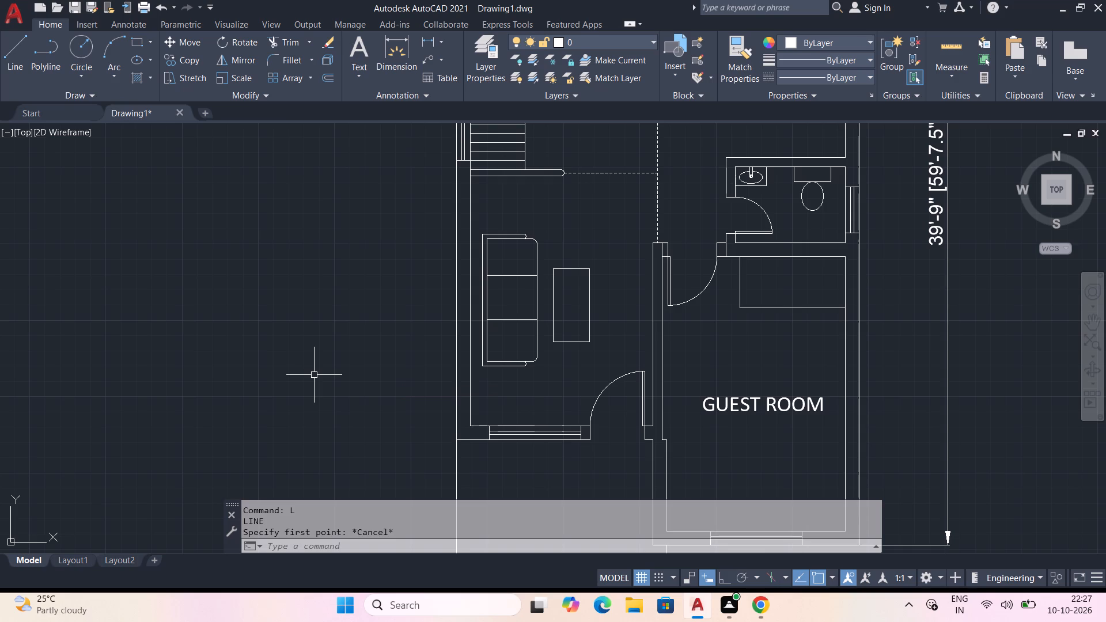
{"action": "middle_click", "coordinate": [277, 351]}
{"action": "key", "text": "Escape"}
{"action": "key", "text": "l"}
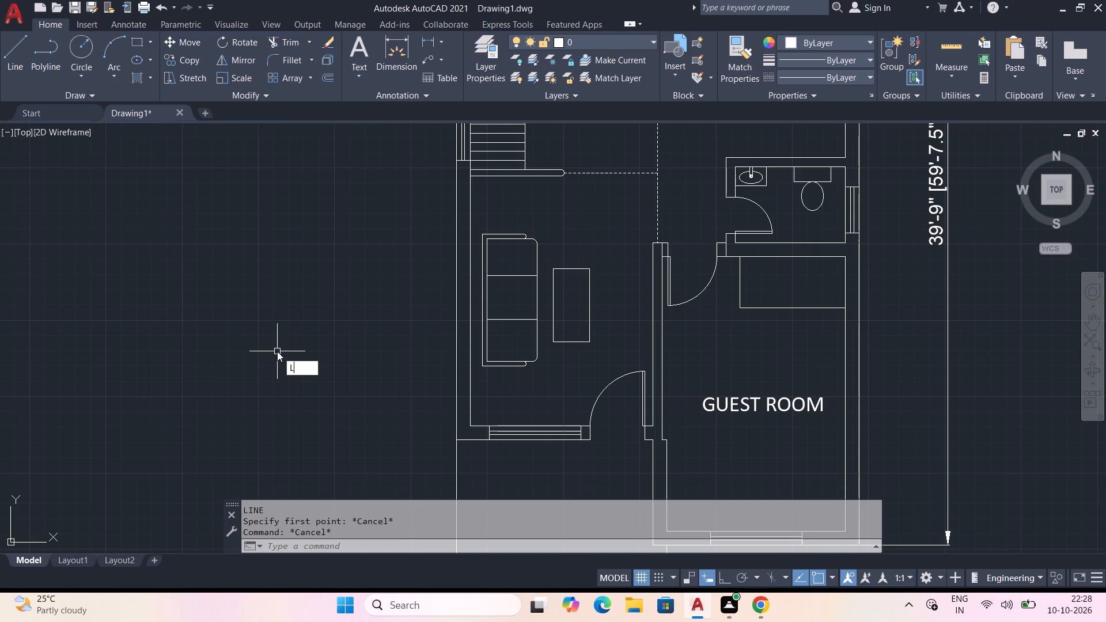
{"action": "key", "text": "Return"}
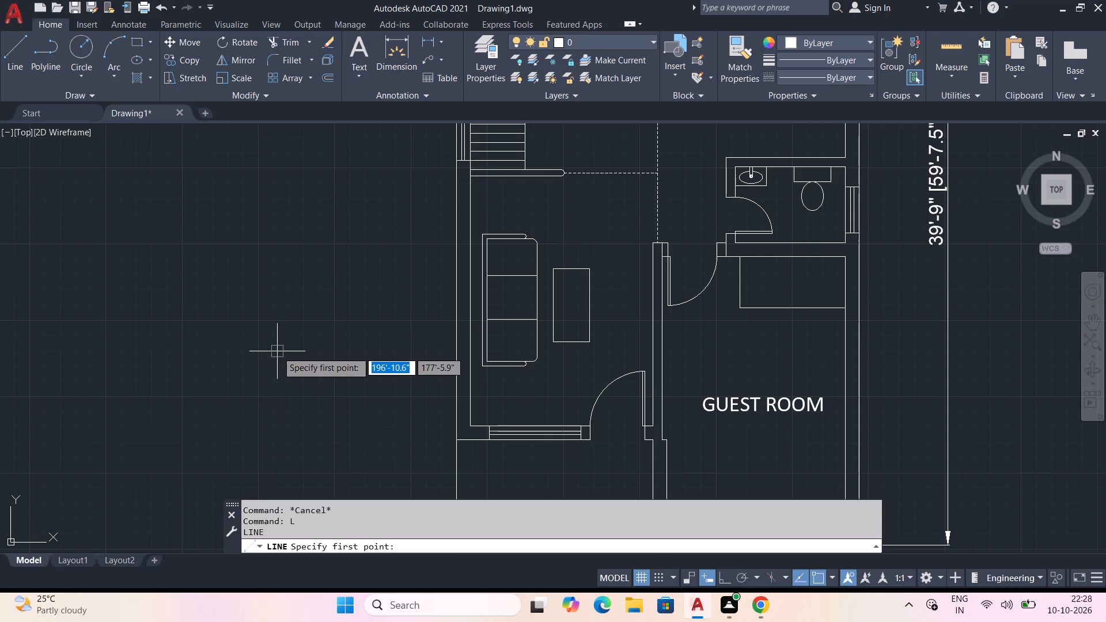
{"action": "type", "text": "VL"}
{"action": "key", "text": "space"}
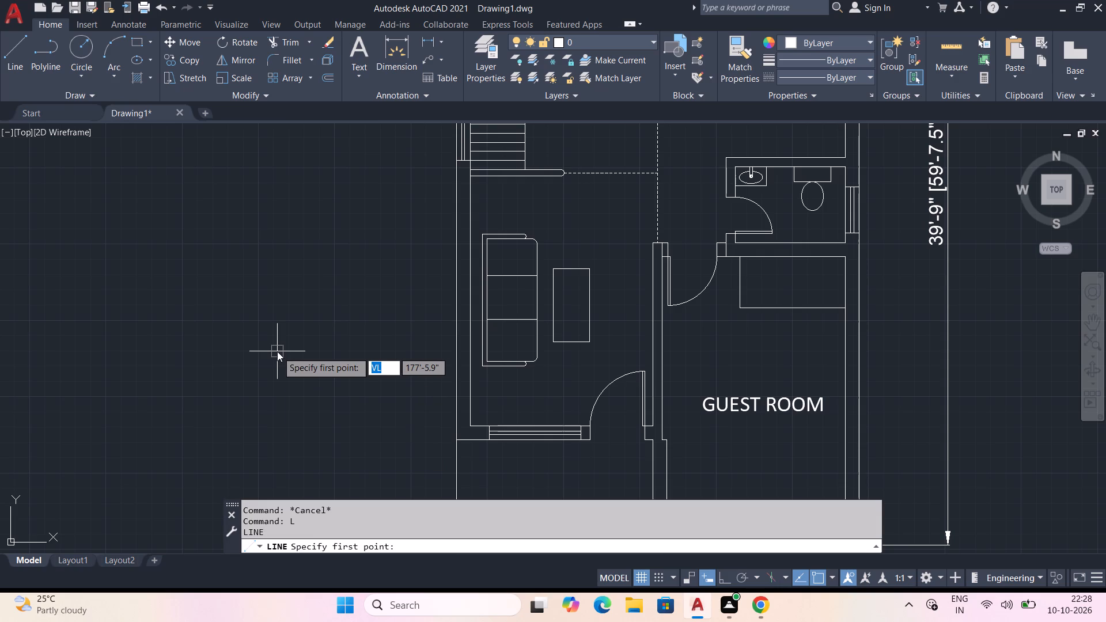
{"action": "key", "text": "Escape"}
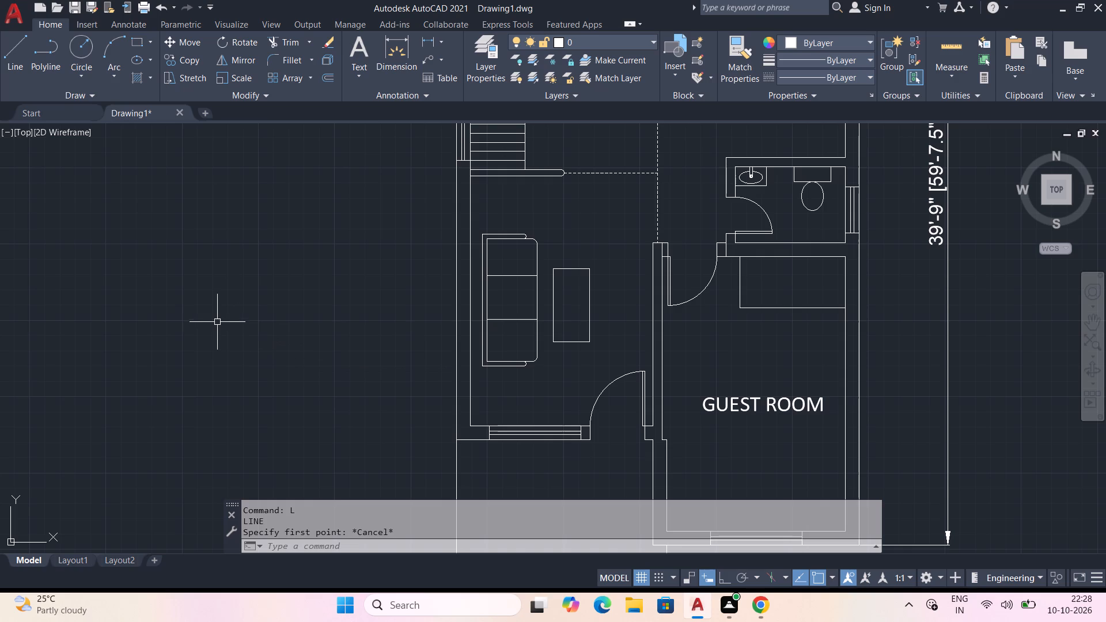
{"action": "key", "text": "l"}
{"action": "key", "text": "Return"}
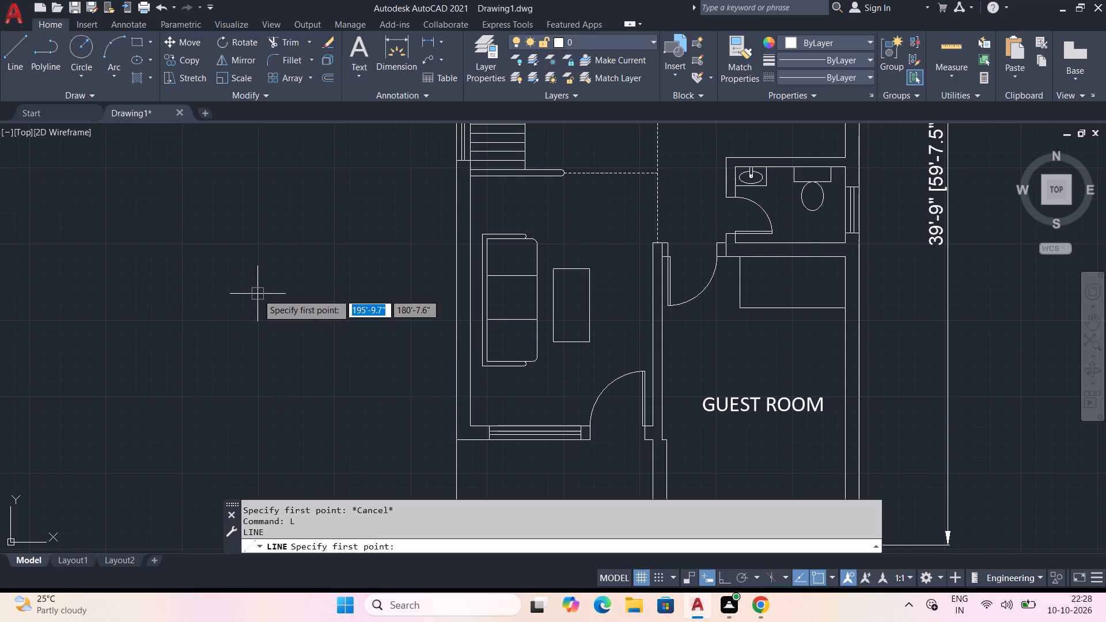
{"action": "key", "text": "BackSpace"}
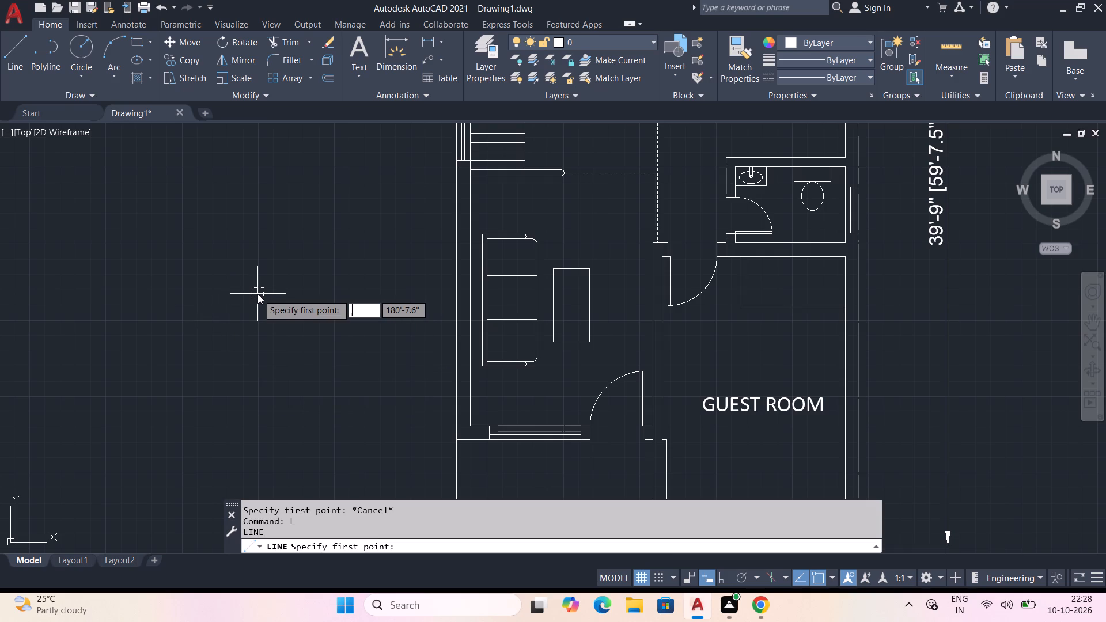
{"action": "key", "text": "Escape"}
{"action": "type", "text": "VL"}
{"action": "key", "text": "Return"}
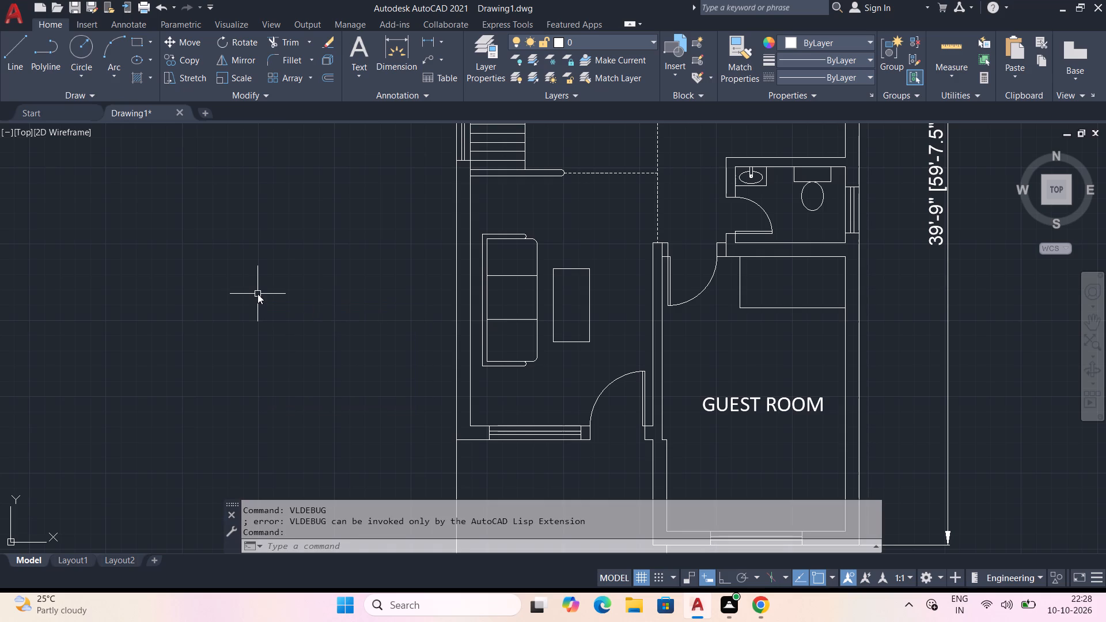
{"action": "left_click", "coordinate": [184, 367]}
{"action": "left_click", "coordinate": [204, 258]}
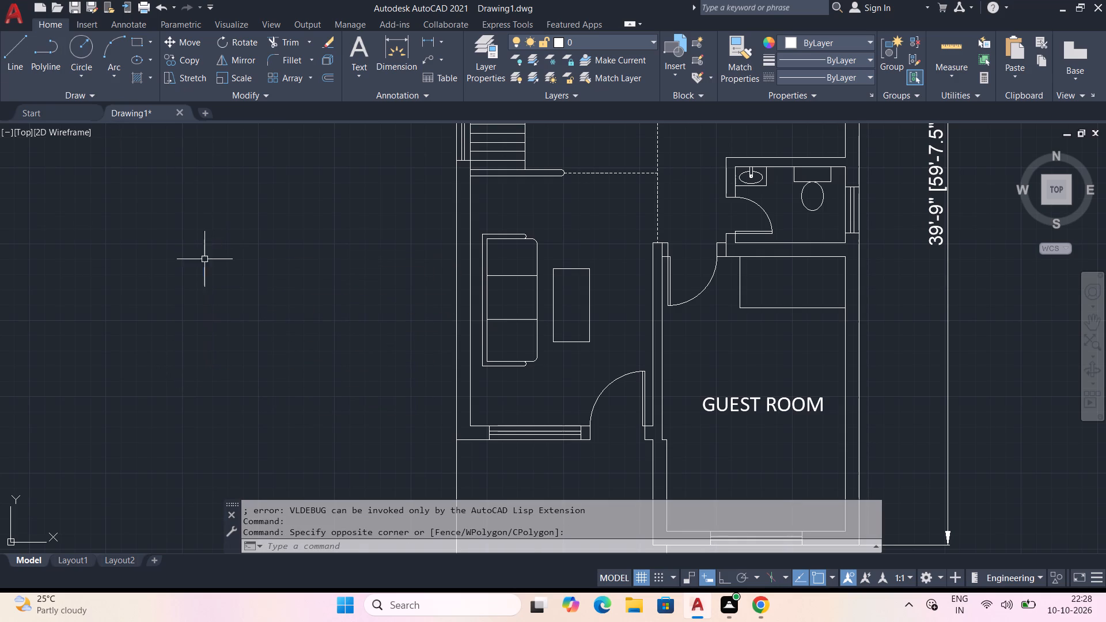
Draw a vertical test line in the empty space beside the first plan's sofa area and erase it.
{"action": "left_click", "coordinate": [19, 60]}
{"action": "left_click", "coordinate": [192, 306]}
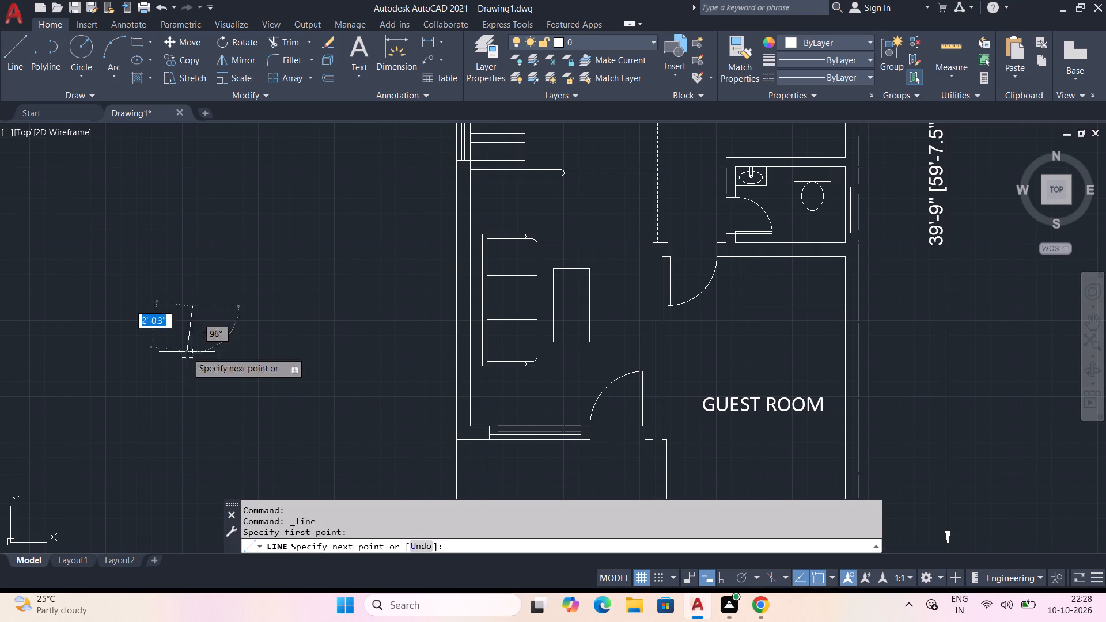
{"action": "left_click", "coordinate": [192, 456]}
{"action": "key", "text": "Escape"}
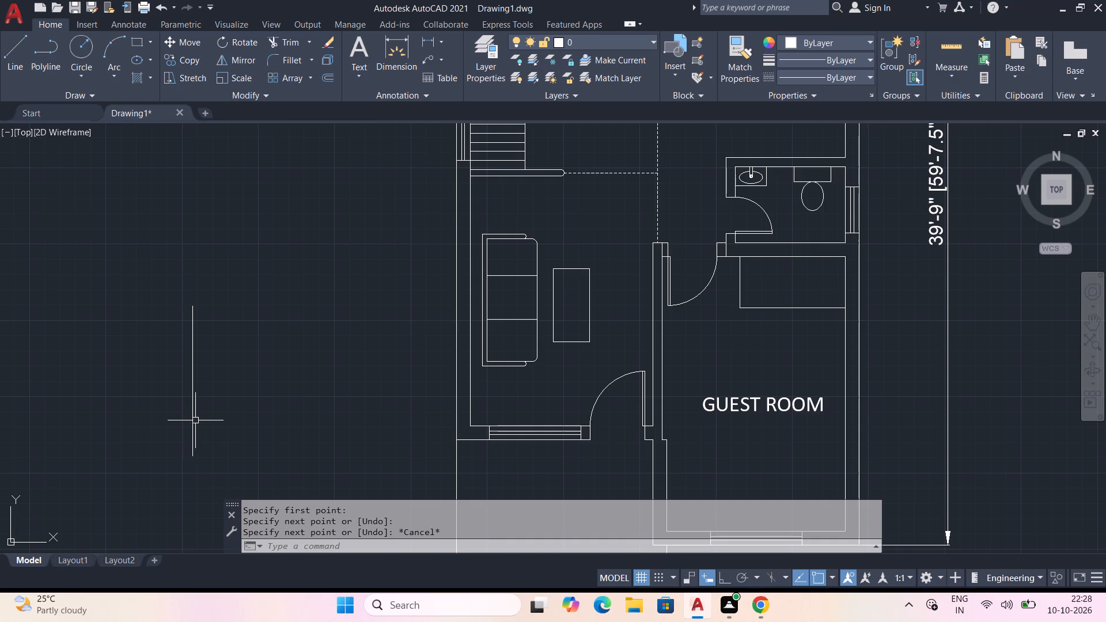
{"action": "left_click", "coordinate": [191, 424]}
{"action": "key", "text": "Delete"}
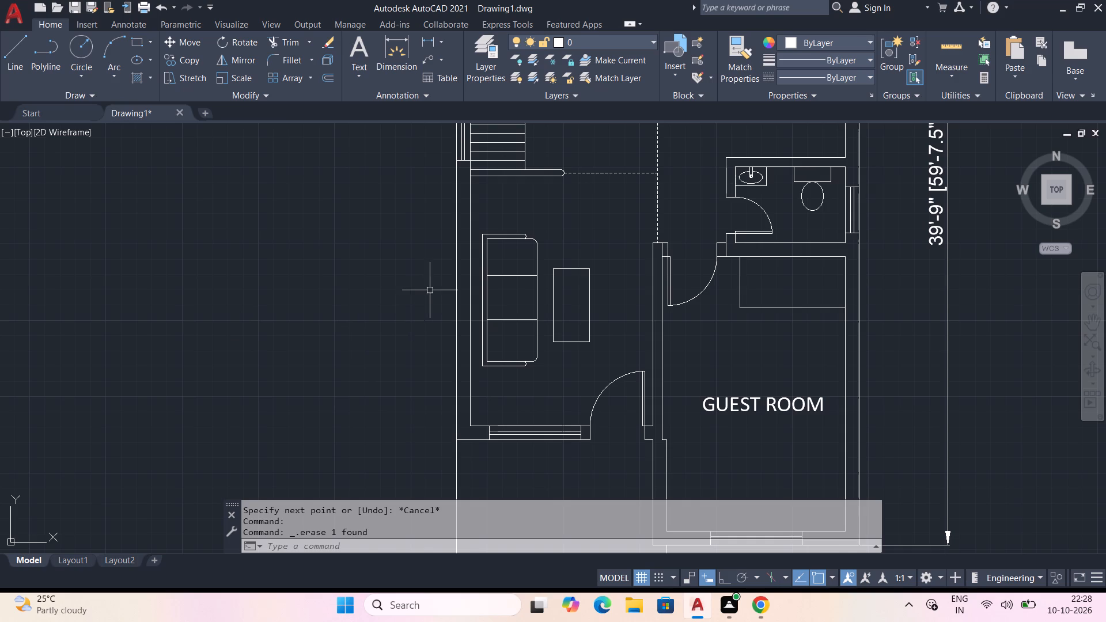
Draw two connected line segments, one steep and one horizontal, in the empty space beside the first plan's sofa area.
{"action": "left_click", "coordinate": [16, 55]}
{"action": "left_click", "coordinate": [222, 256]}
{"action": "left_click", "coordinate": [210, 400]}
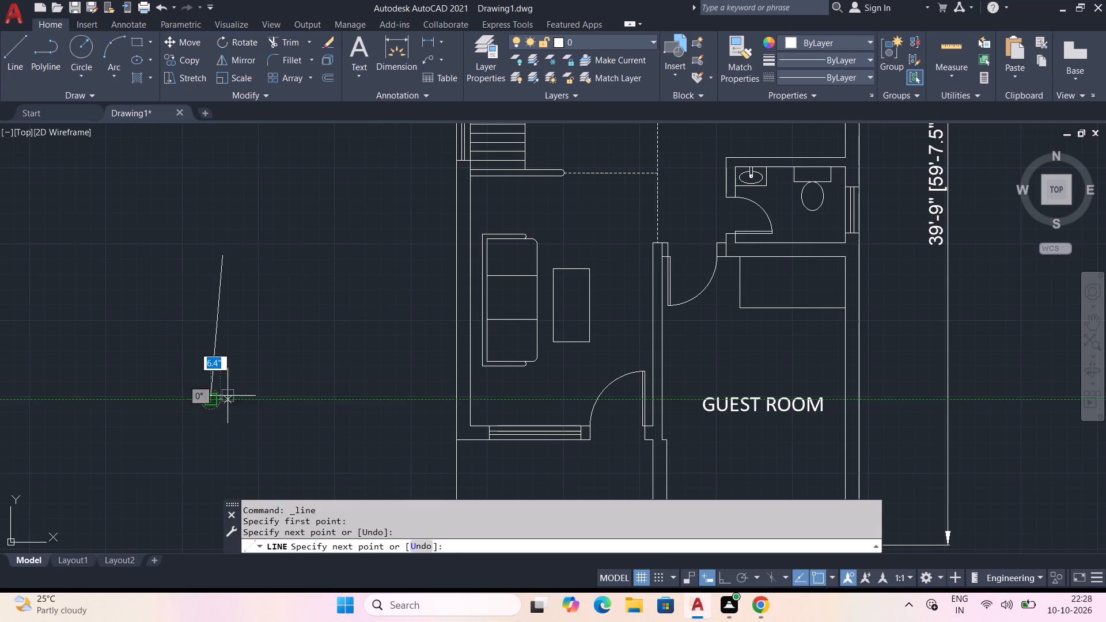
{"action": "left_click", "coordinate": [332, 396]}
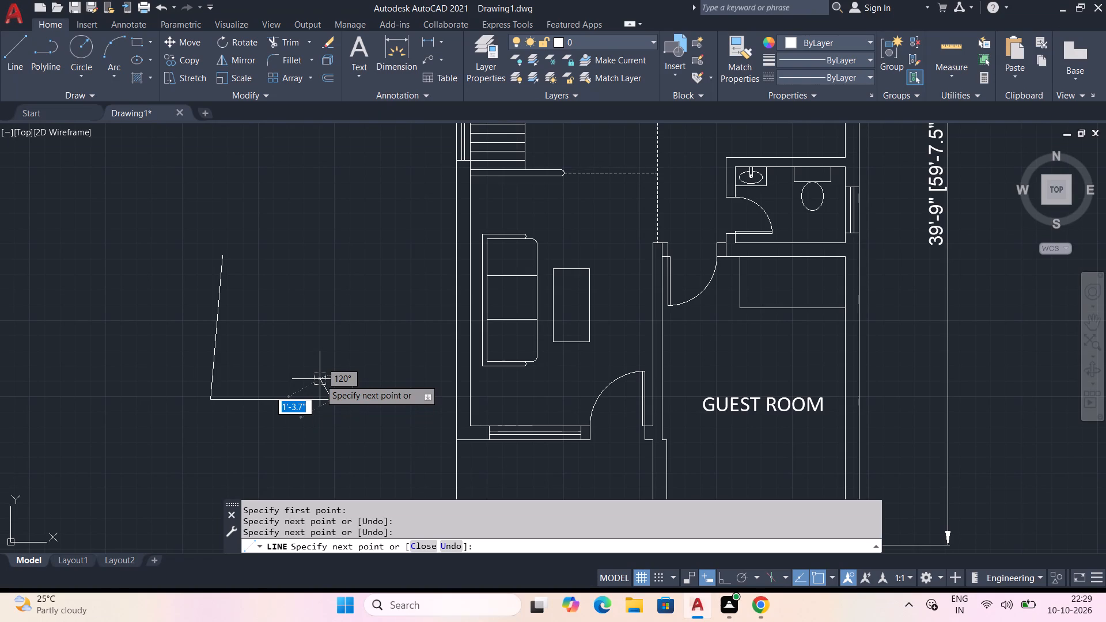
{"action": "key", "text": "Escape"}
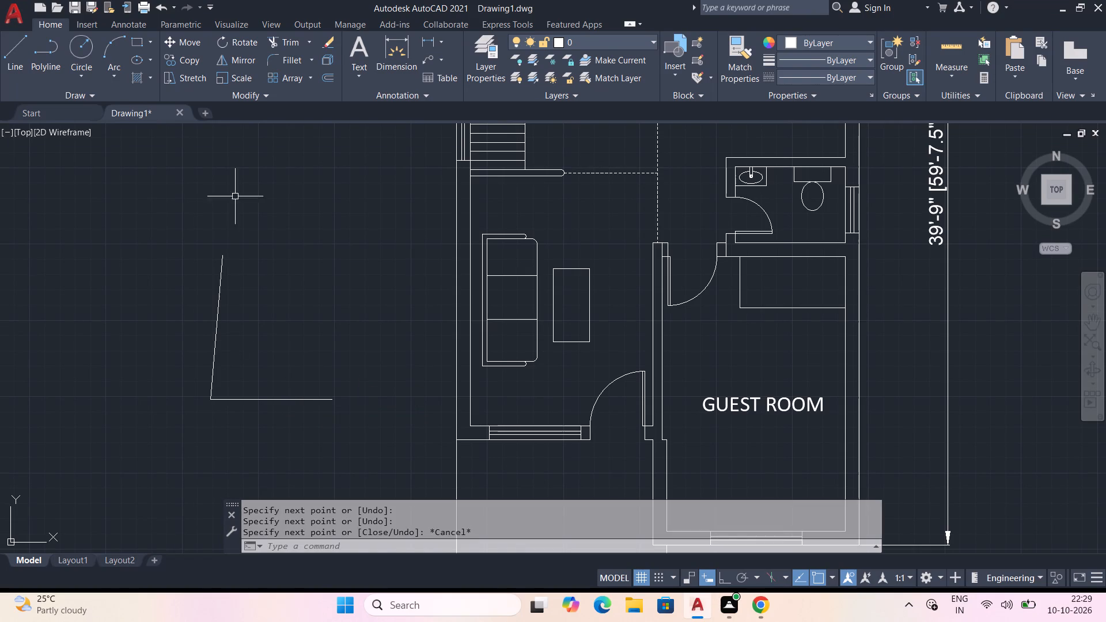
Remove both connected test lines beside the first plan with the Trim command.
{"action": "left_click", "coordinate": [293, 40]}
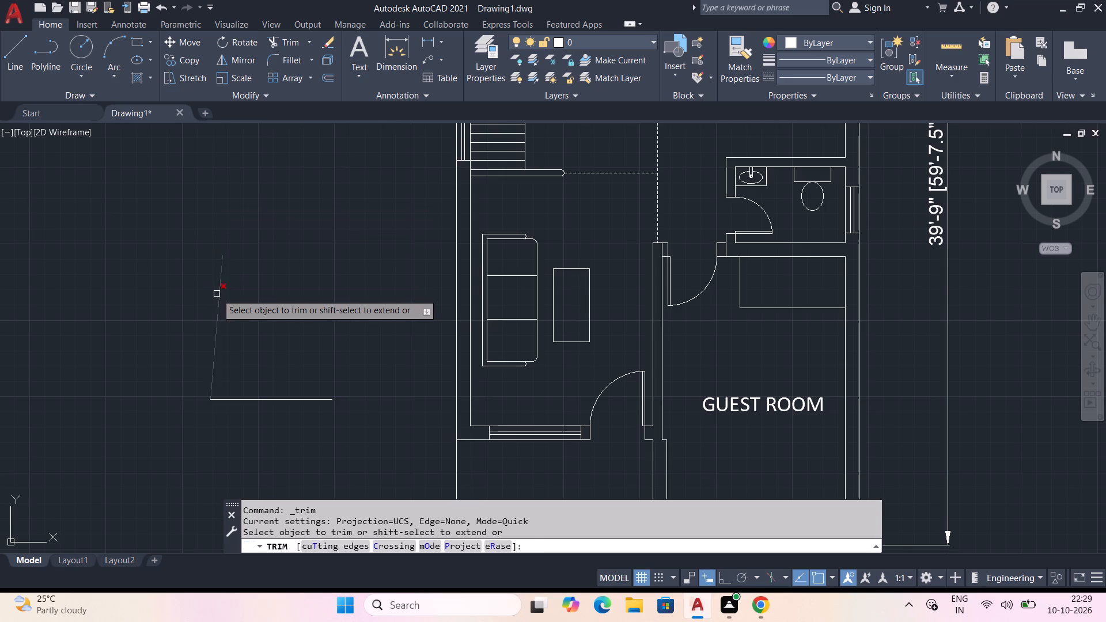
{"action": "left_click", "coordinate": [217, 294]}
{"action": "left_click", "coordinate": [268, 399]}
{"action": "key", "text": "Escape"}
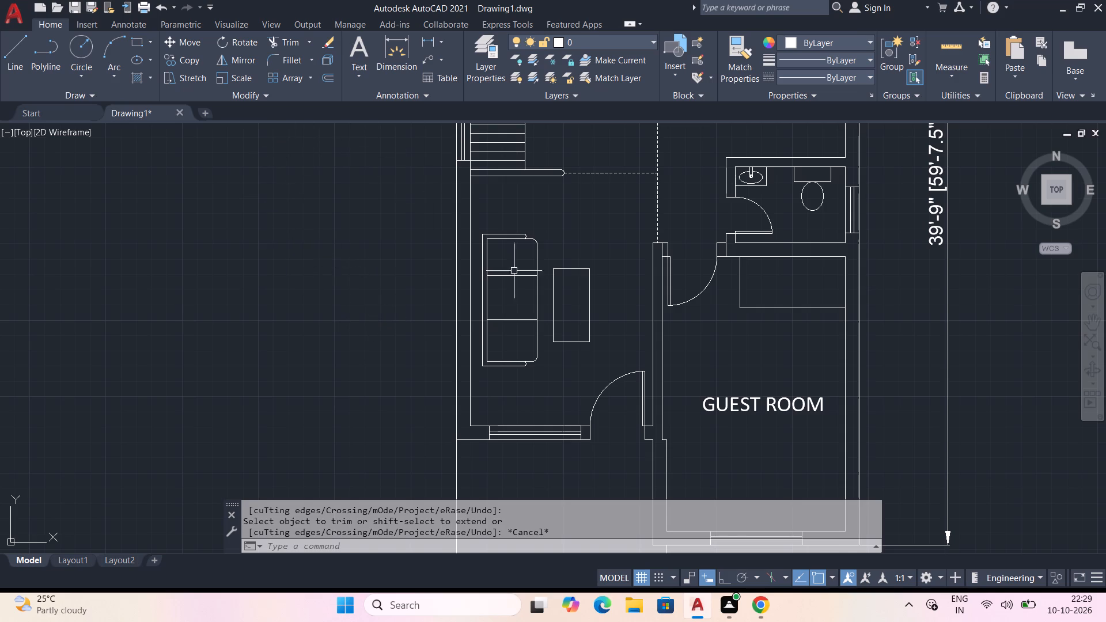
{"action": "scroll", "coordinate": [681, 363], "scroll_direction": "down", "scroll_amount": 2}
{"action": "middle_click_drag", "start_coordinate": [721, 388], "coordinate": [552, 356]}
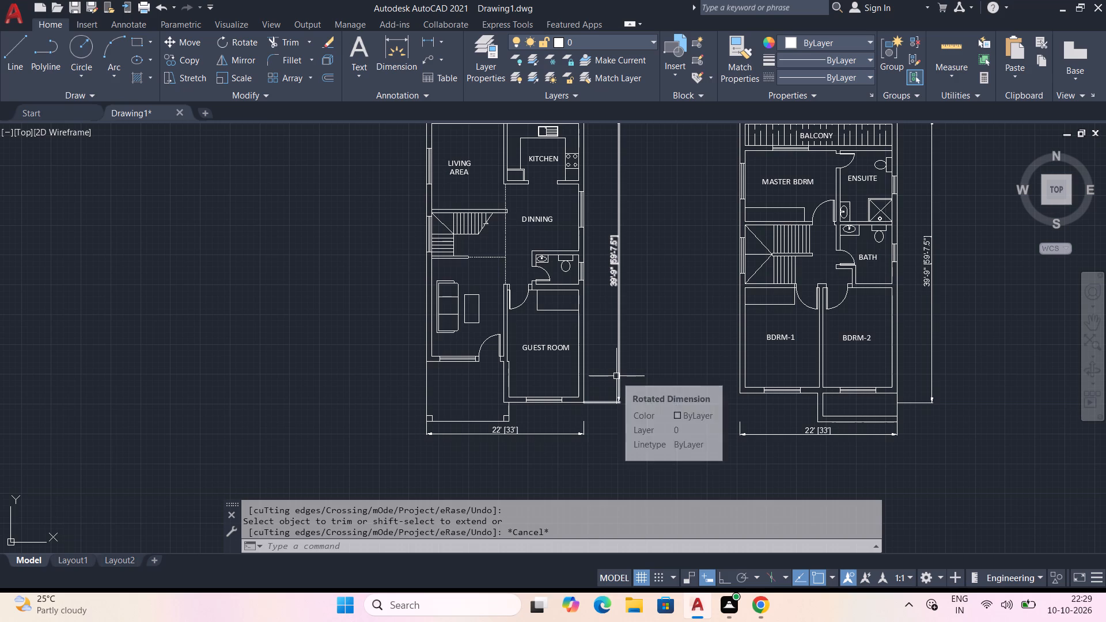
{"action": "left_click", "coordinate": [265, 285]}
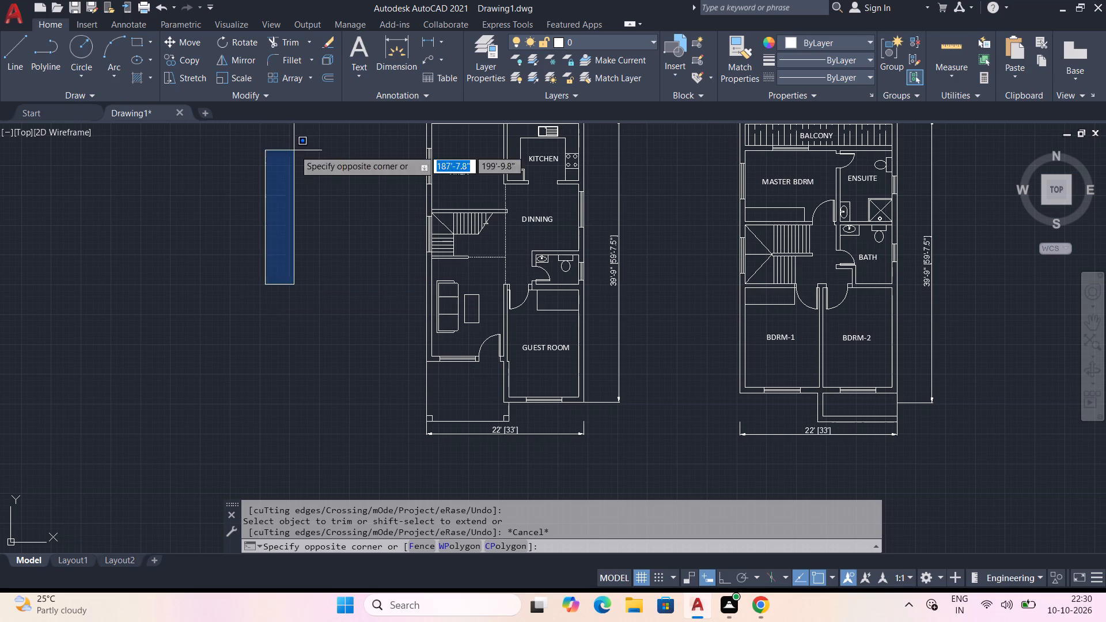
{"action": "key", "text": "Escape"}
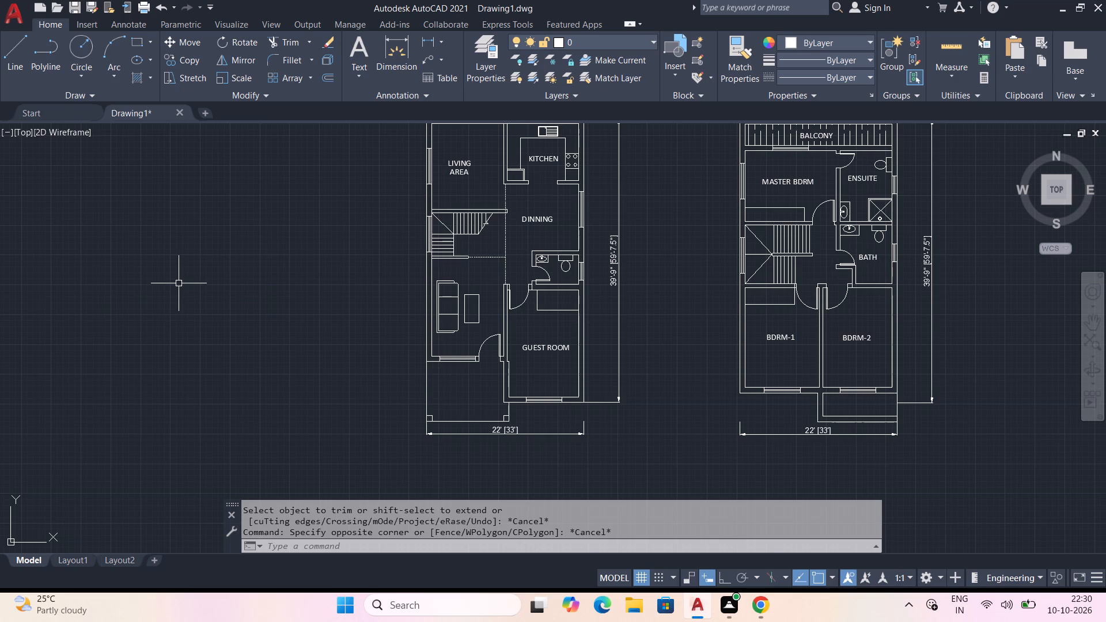
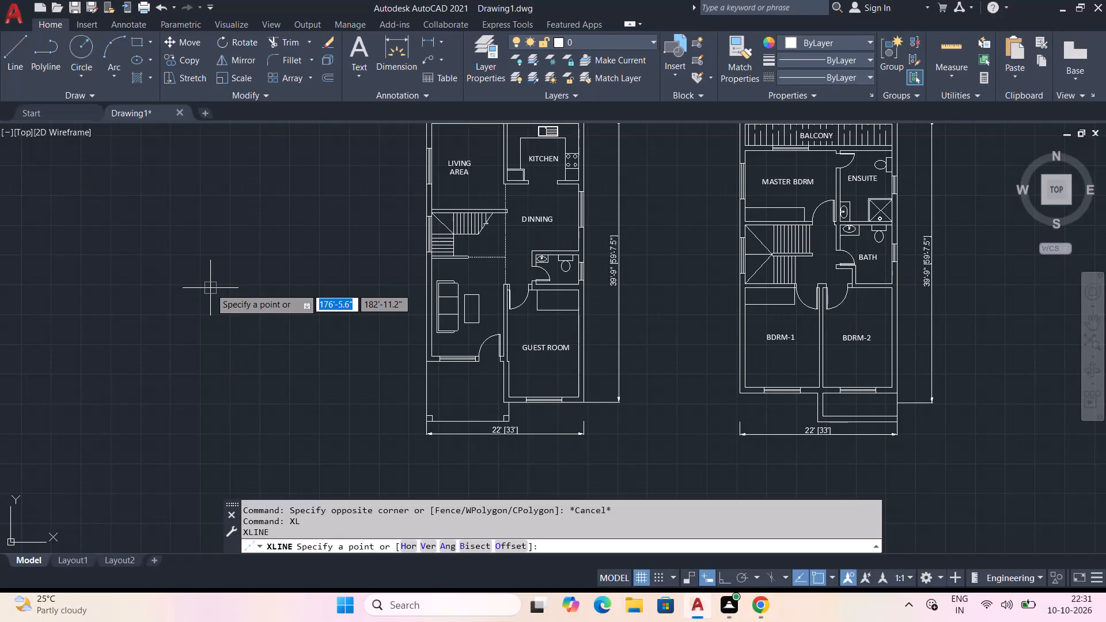
Draw vertical construction lines through the corners of the sofa area's front wall, its door opening and the stepped wall beside the guest room.
{"action": "left_click", "coordinate": [210, 288]}
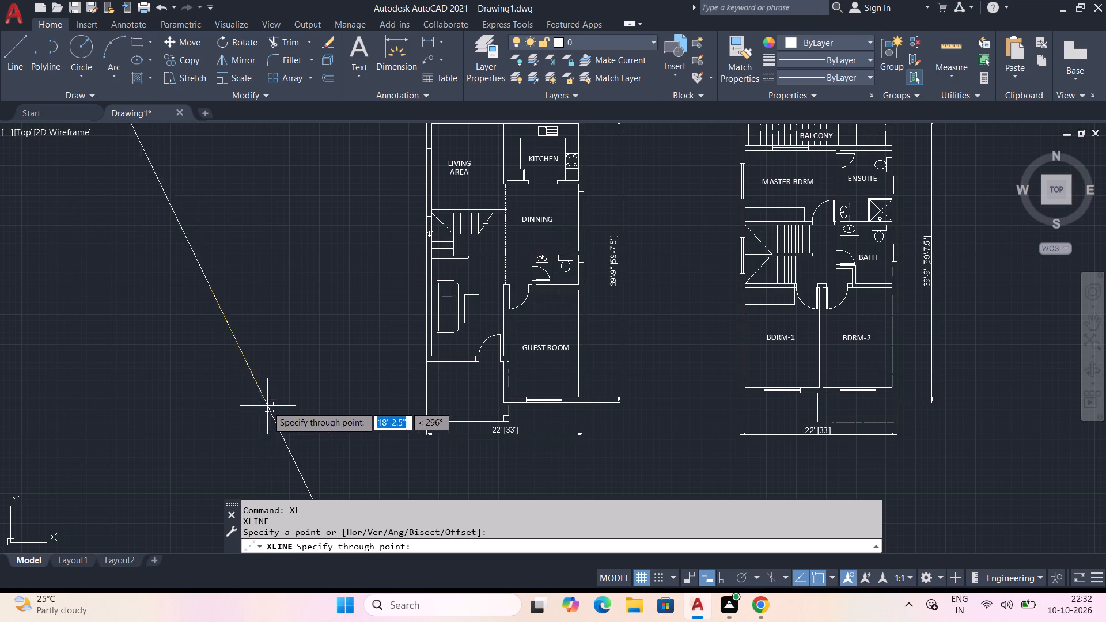
{"action": "key", "text": "Escape"}
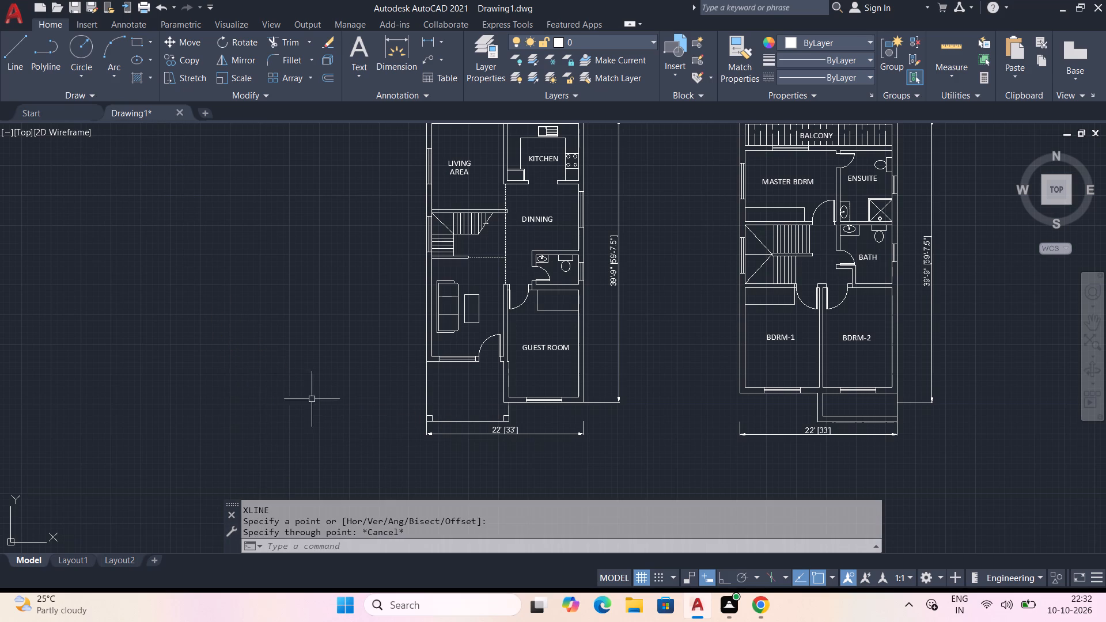
{"action": "scroll", "coordinate": [522, 395], "scroll_direction": "up", "scroll_amount": 2}
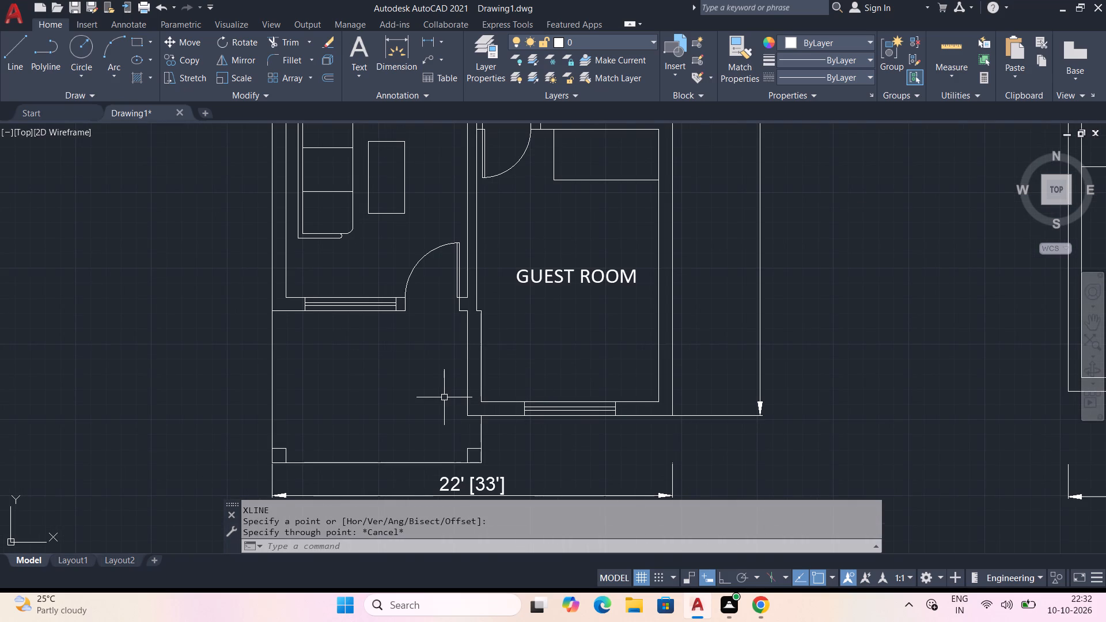
{"action": "type", "text": "XL V"}
{"action": "key", "text": "space"}
{"action": "scroll", "coordinate": [274, 332], "scroll_direction": "up", "scroll_amount": 2}
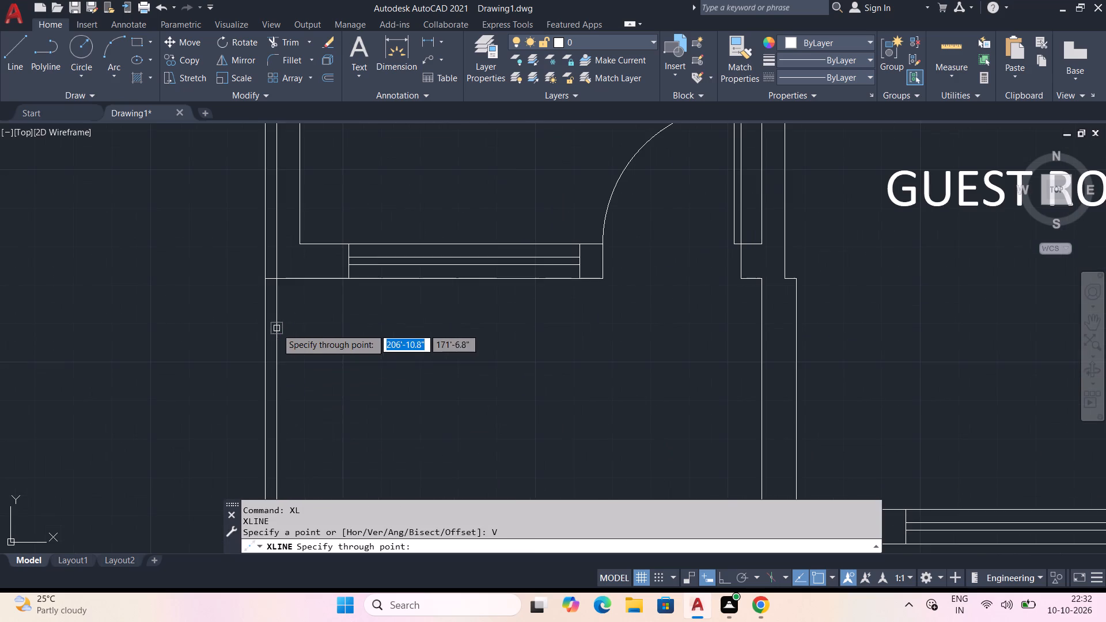
{"action": "left_click", "coordinate": [264, 278]}
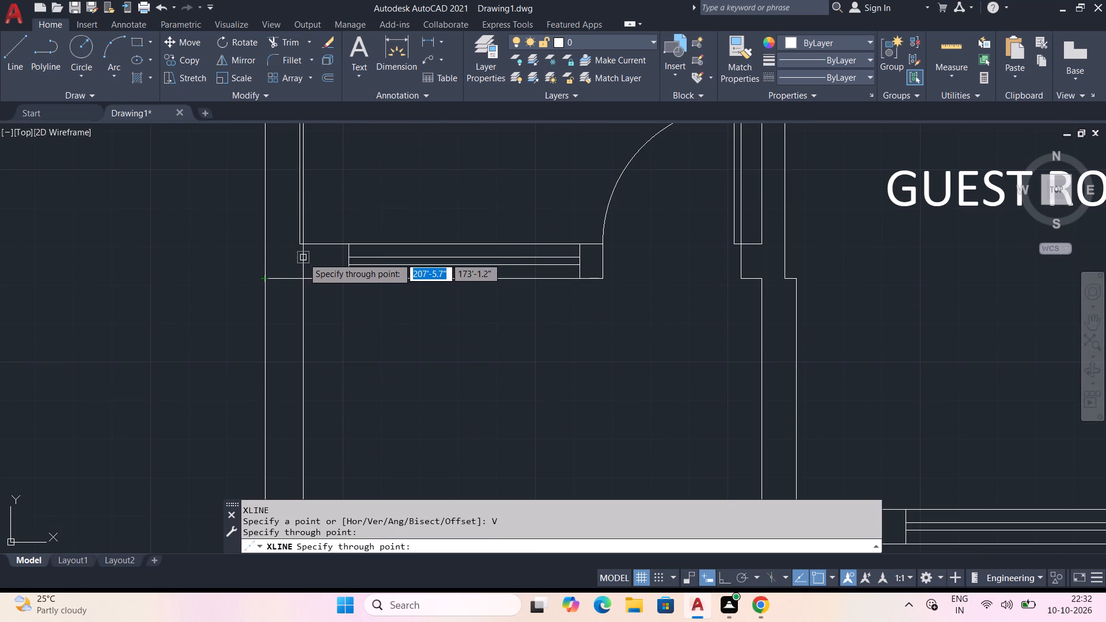
{"action": "left_click", "coordinate": [298, 245]}
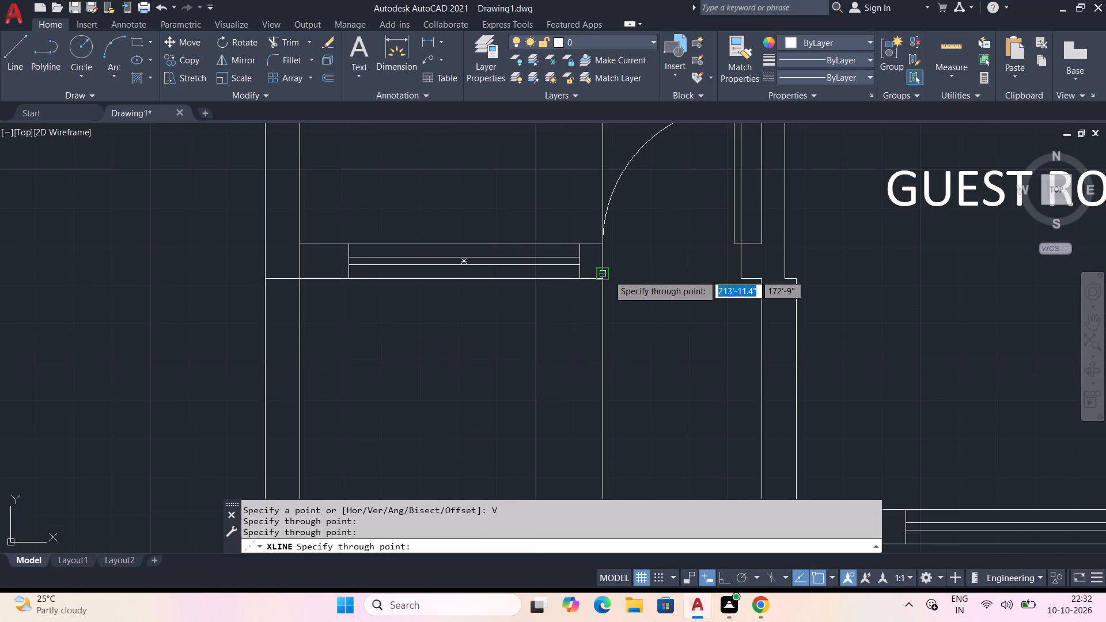
{"action": "left_click", "coordinate": [603, 280]}
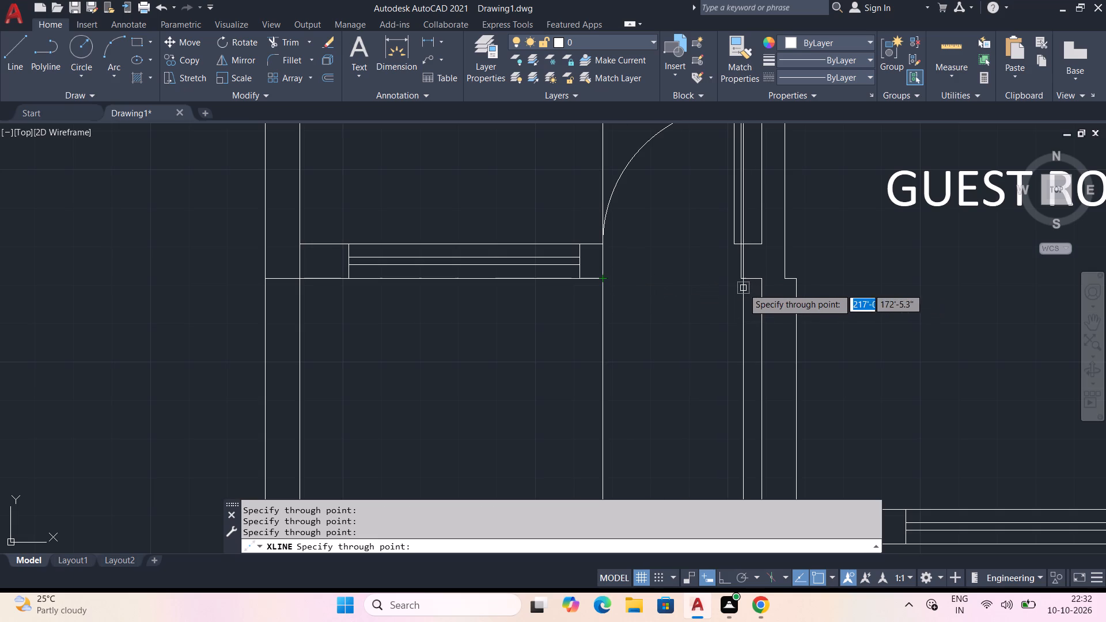
{"action": "left_click", "coordinate": [743, 279]}
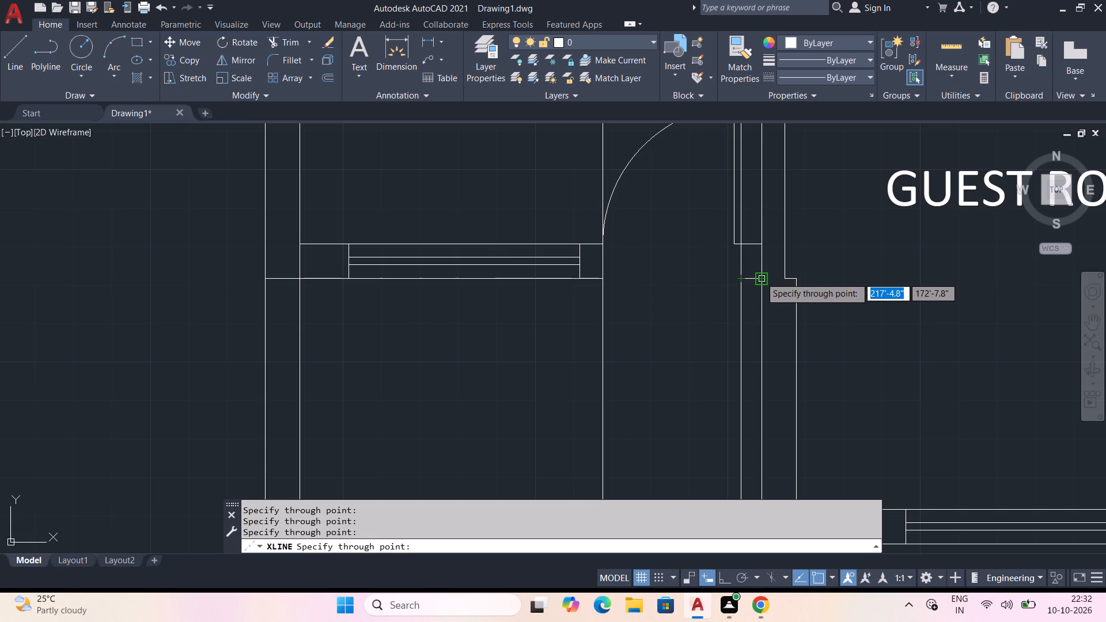
{"action": "left_click", "coordinate": [760, 277]}
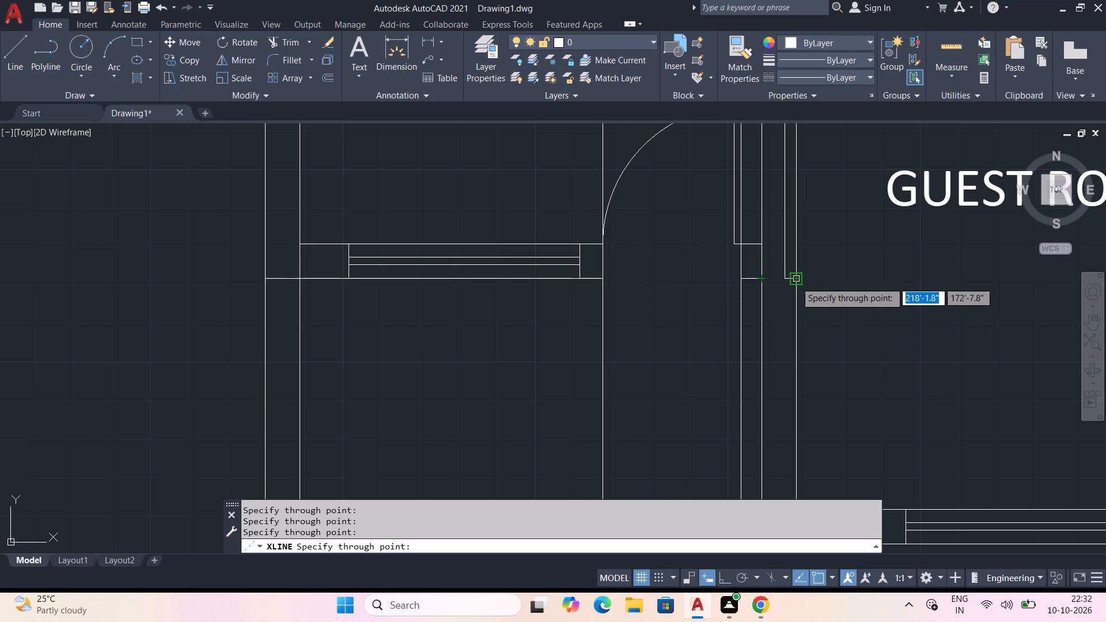
{"action": "left_click", "coordinate": [783, 281]}
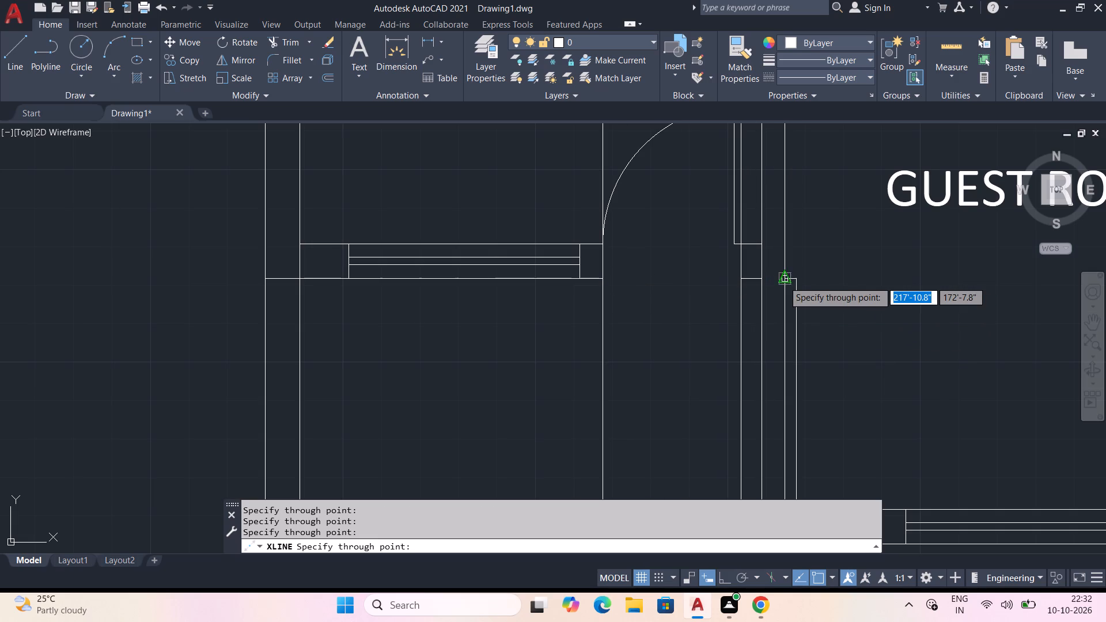
{"action": "left_click", "coordinate": [797, 283]}
Add vertical construction lines at both edges of the guest room's front window and at the inner and outer corners of its outer wall.
{"action": "middle_click_drag", "start_coordinate": [855, 351], "coordinate": [669, 267]}
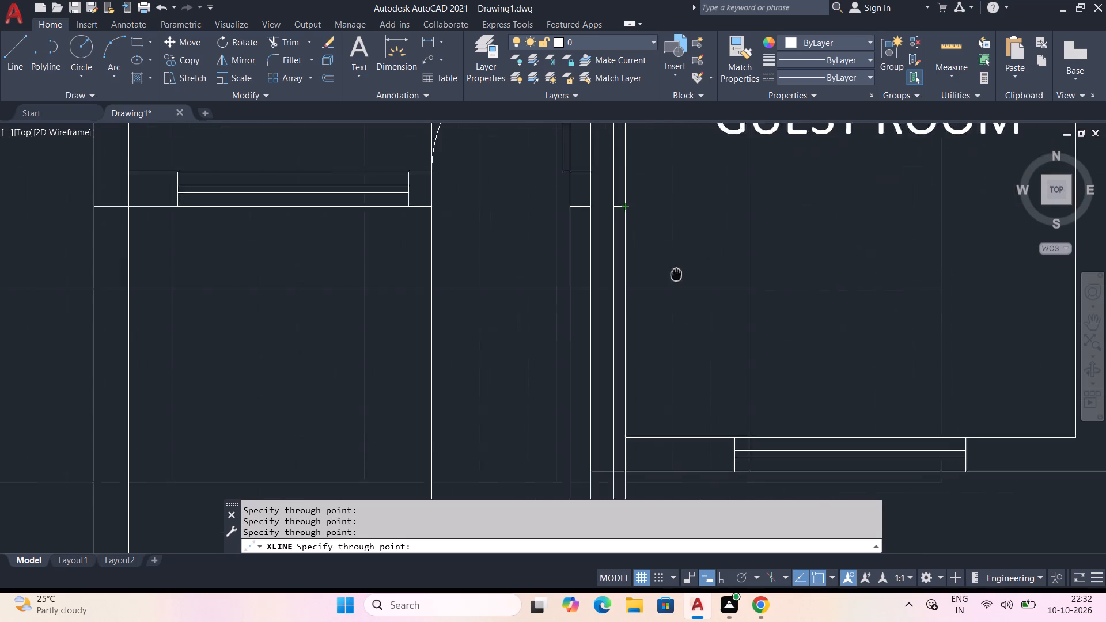
{"action": "middle_click_drag", "start_coordinate": [669, 267], "coordinate": [579, 175]}
{"action": "left_click", "coordinate": [632, 333]}
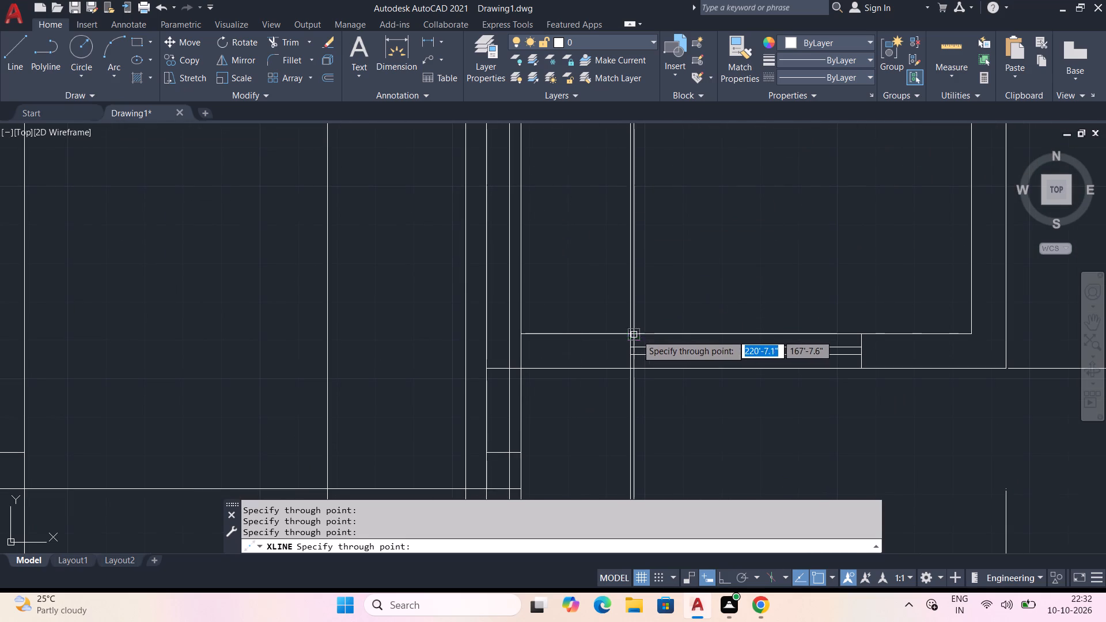
{"action": "left_click", "coordinate": [859, 337]}
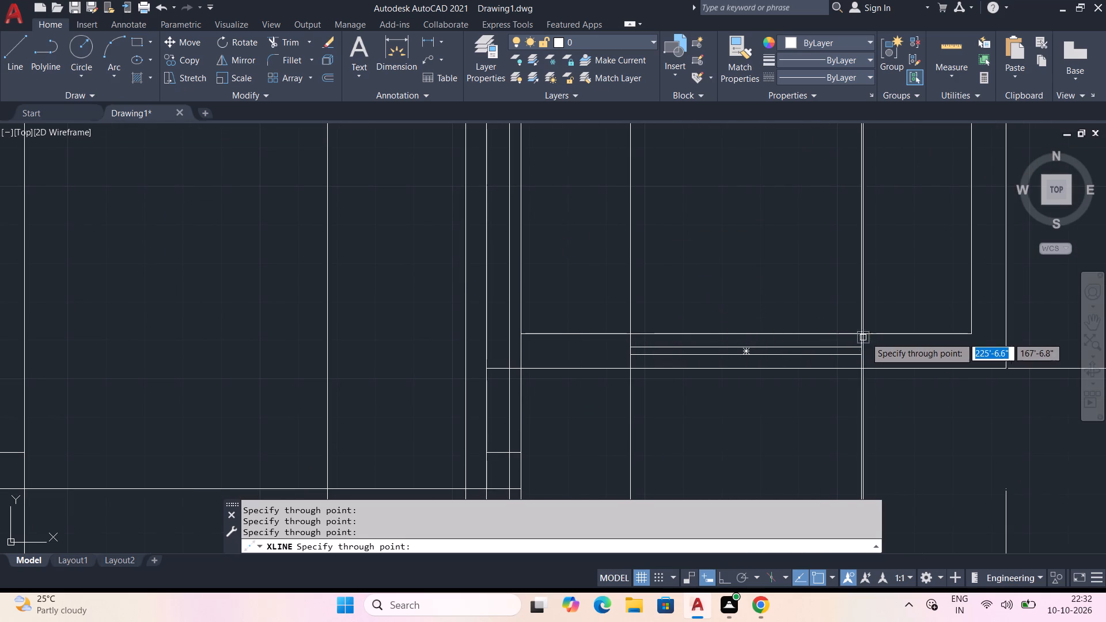
{"action": "left_click", "coordinate": [975, 333]}
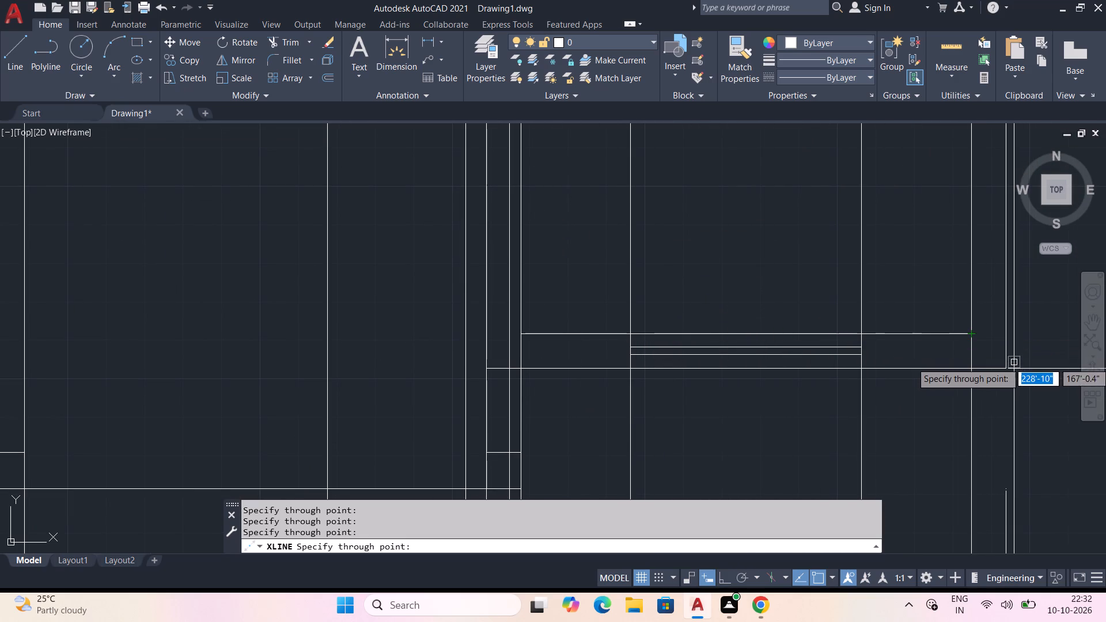
{"action": "left_click", "coordinate": [1006, 368]}
Add vertical construction lines at both edges of the front window below the sofa area.
{"action": "scroll", "coordinate": [988, 381], "scroll_direction": "down", "scroll_amount": 2}
{"action": "middle_click_drag", "start_coordinate": [818, 384], "coordinate": [733, 316]}
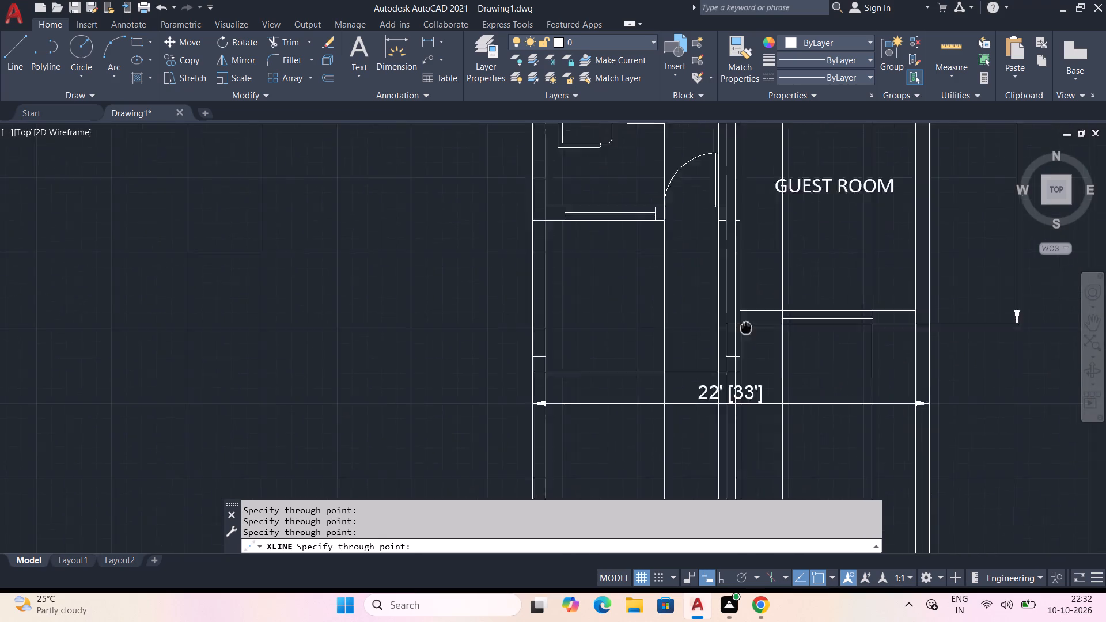
{"action": "middle_click_drag", "start_coordinate": [733, 316], "coordinate": [619, 229]}
{"action": "scroll", "coordinate": [619, 229], "scroll_direction": "down", "scroll_amount": 1}
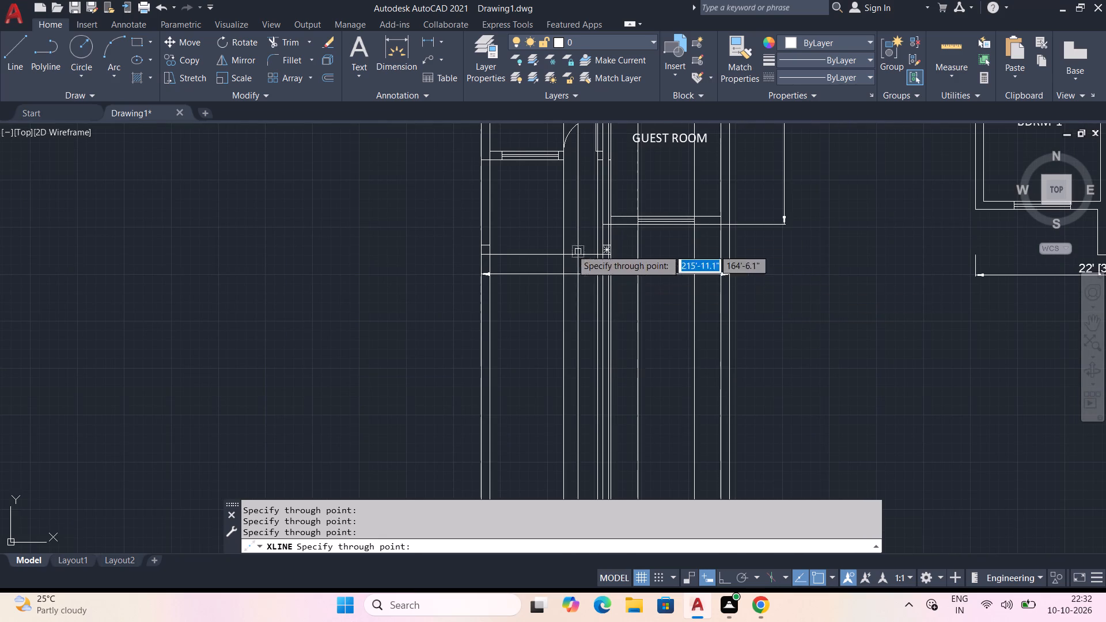
{"action": "scroll", "coordinate": [515, 181], "scroll_direction": "up", "scroll_amount": 2}
{"action": "middle_click_drag", "start_coordinate": [522, 214], "coordinate": [525, 423]}
{"action": "scroll", "coordinate": [505, 361], "scroll_direction": "up", "scroll_amount": 2}
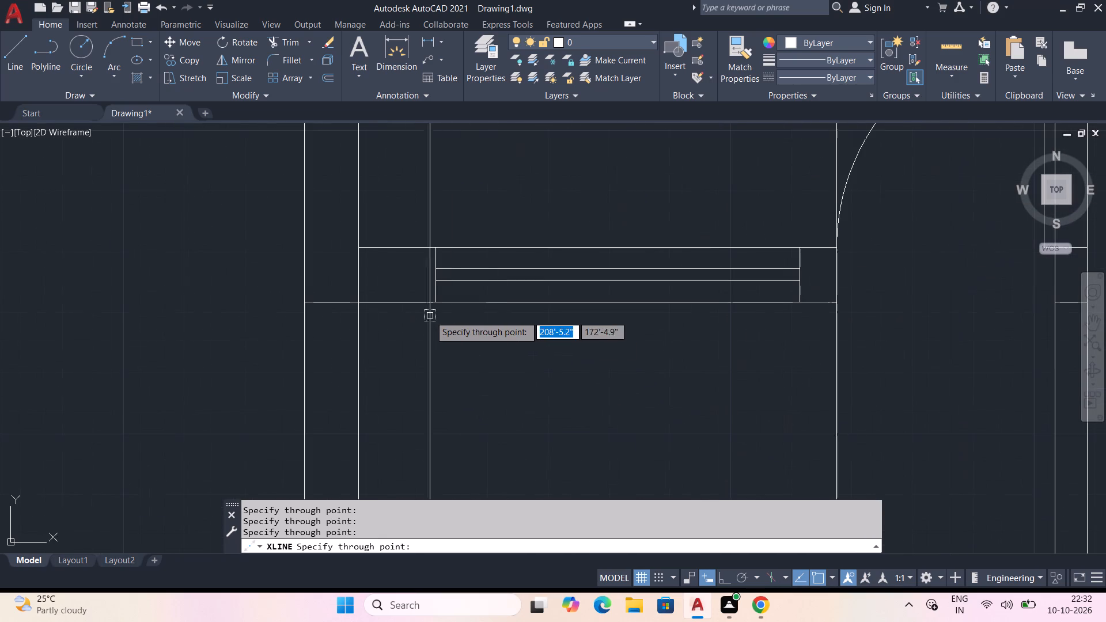
{"action": "left_click", "coordinate": [435, 301]}
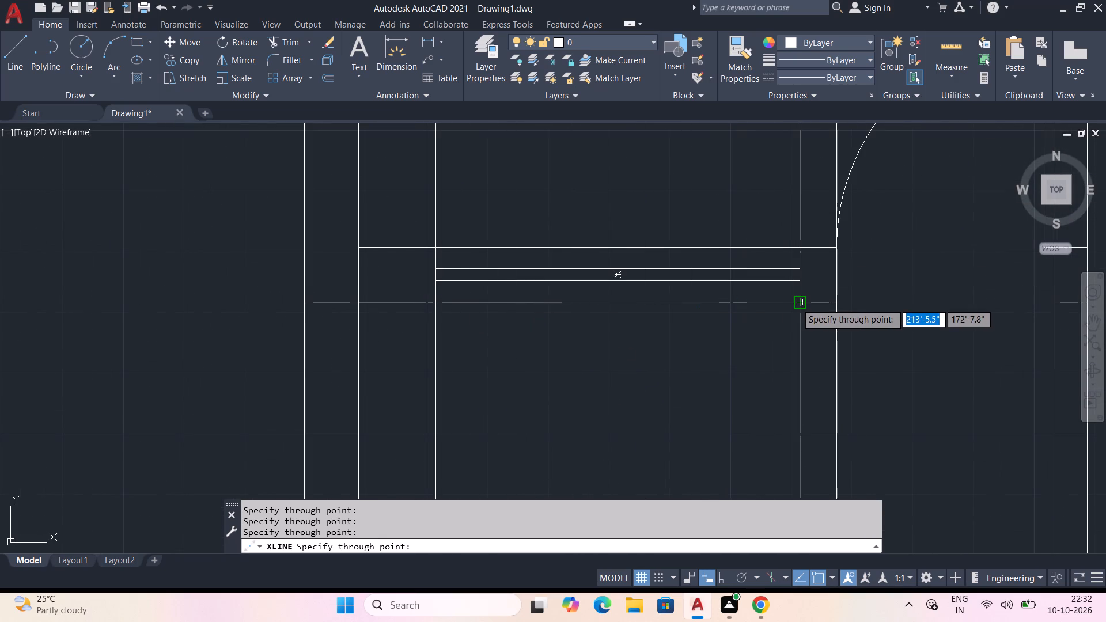
{"action": "left_click", "coordinate": [796, 303]}
Add vertical construction lines at BDRM-1's outer and inner front wall corners and at both edges of its front window.
{"action": "scroll", "coordinate": [771, 344], "scroll_direction": "down", "scroll_amount": 2}
{"action": "middle_click_drag", "start_coordinate": [764, 379], "coordinate": [654, 305]}
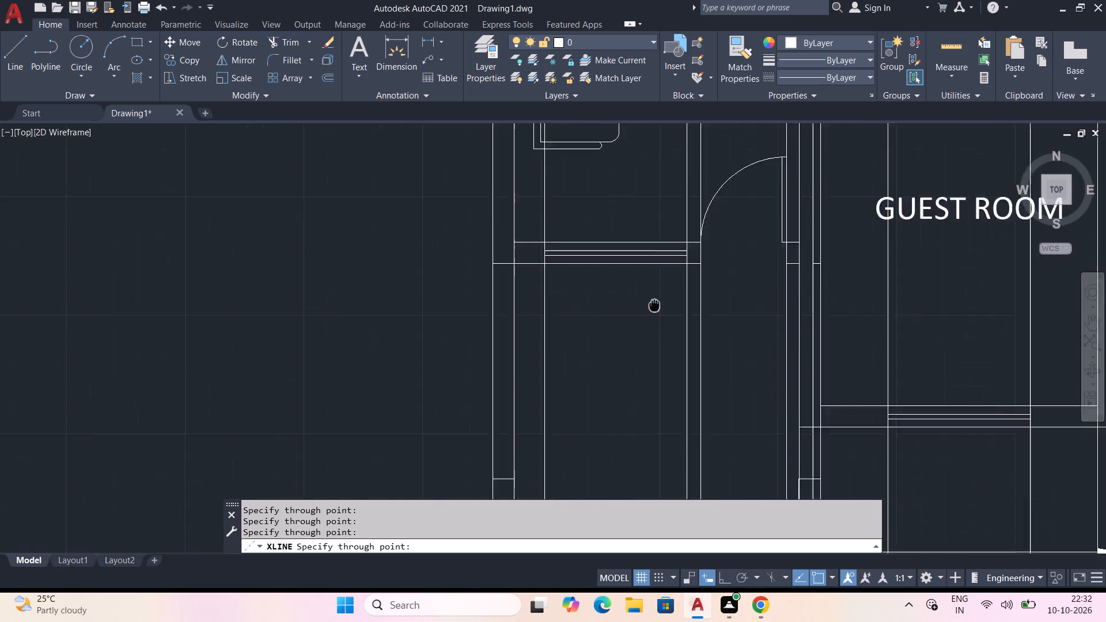
{"action": "middle_click_drag", "start_coordinate": [654, 305], "coordinate": [607, 275]}
{"action": "scroll", "coordinate": [625, 308], "scroll_direction": "down", "scroll_amount": 2}
{"action": "scroll", "coordinate": [570, 292], "scroll_direction": "up", "scroll_amount": 2}
{"action": "scroll", "coordinate": [578, 290], "scroll_direction": "down", "scroll_amount": 3}
{"action": "middle_click_drag", "start_coordinate": [864, 375], "coordinate": [619, 408]}
{"action": "scroll", "coordinate": [601, 333], "scroll_direction": "up", "scroll_amount": 3}
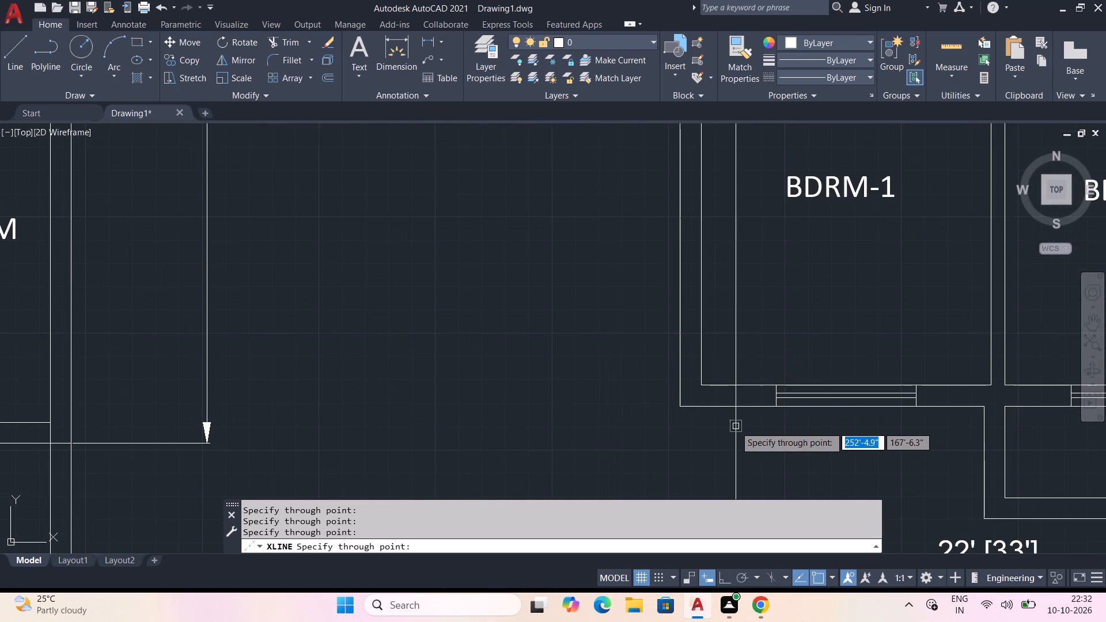
{"action": "left_click", "coordinate": [677, 408]}
{"action": "left_click", "coordinate": [701, 389]}
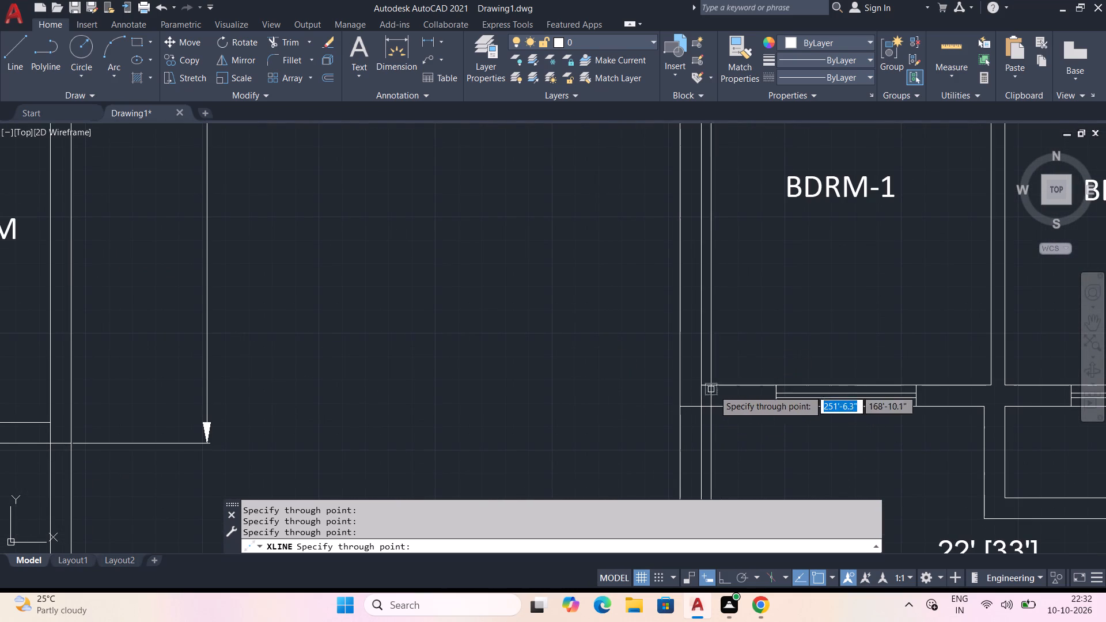
{"action": "left_click", "coordinate": [777, 405]}
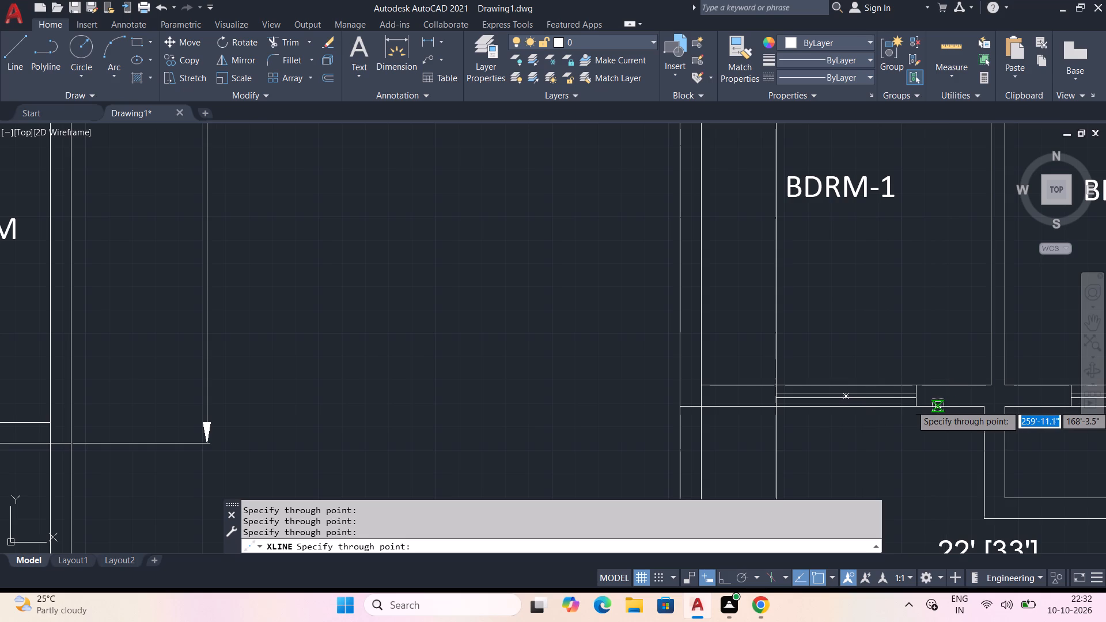
{"action": "left_click", "coordinate": [912, 404]}
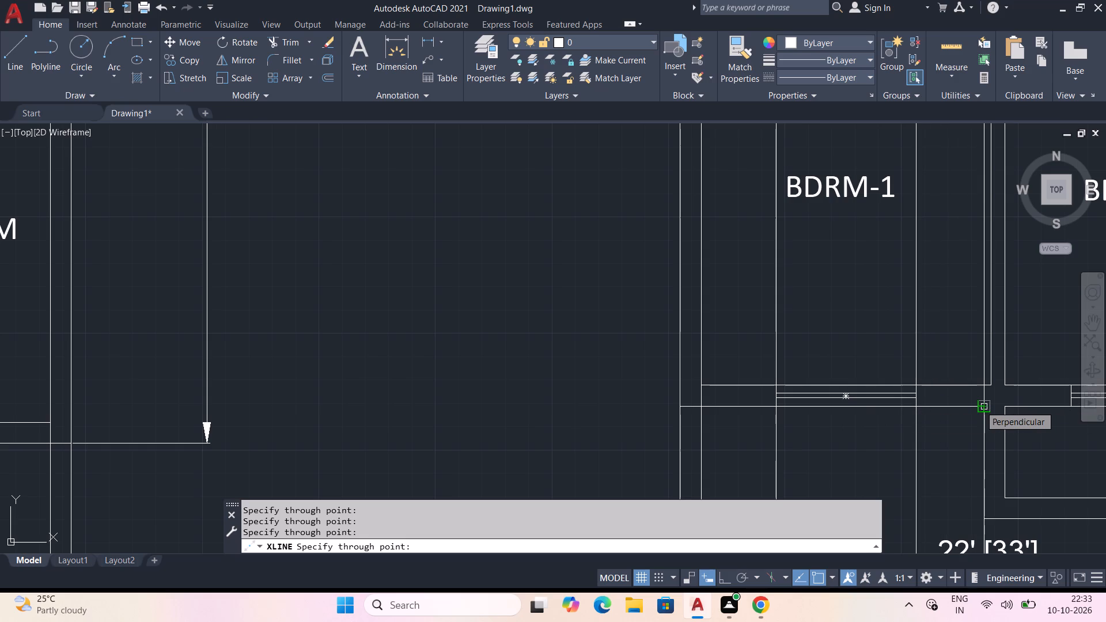
Add vertical construction lines at the corners of the projection below BDRM-2, BDRM-2's outer wall faces and both edges of its front window.
{"action": "middle_click_drag", "start_coordinate": [961, 505], "coordinate": [953, 502]}
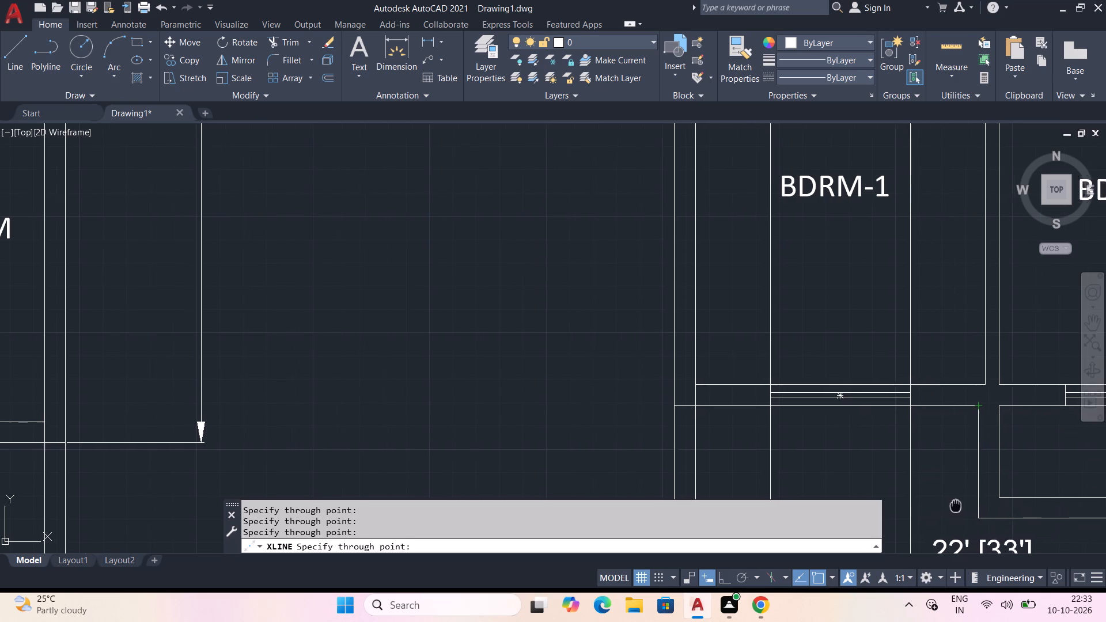
{"action": "middle_click_drag", "start_coordinate": [953, 502], "coordinate": [728, 309]}
{"action": "left_click", "coordinate": [755, 320]}
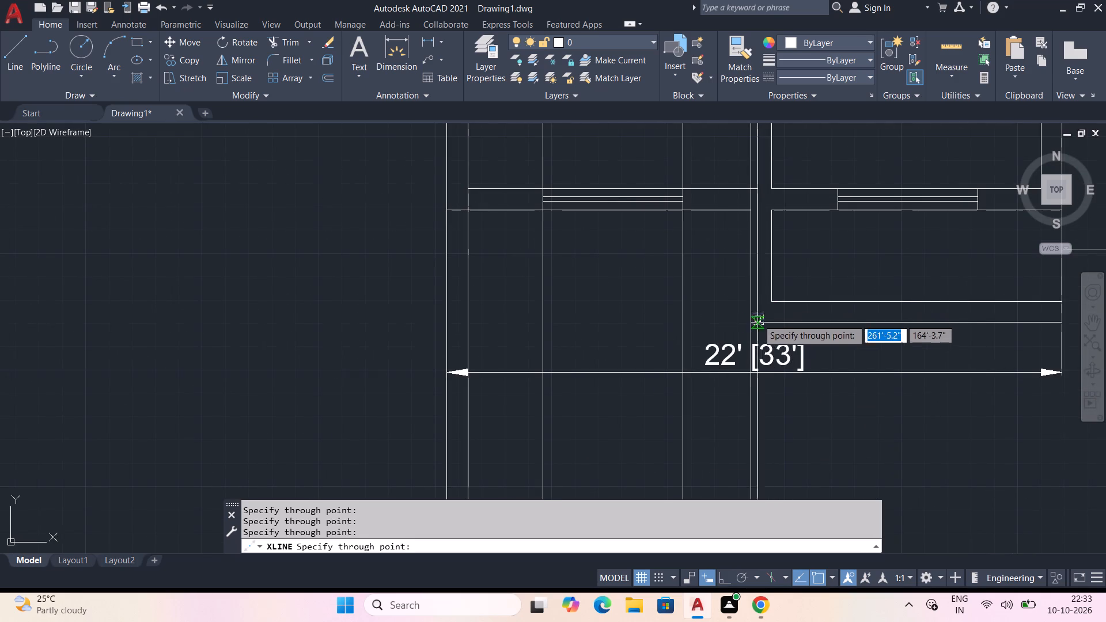
{"action": "left_click", "coordinate": [775, 304]}
{"action": "middle_click_drag", "start_coordinate": [928, 346], "coordinate": [702, 367]}
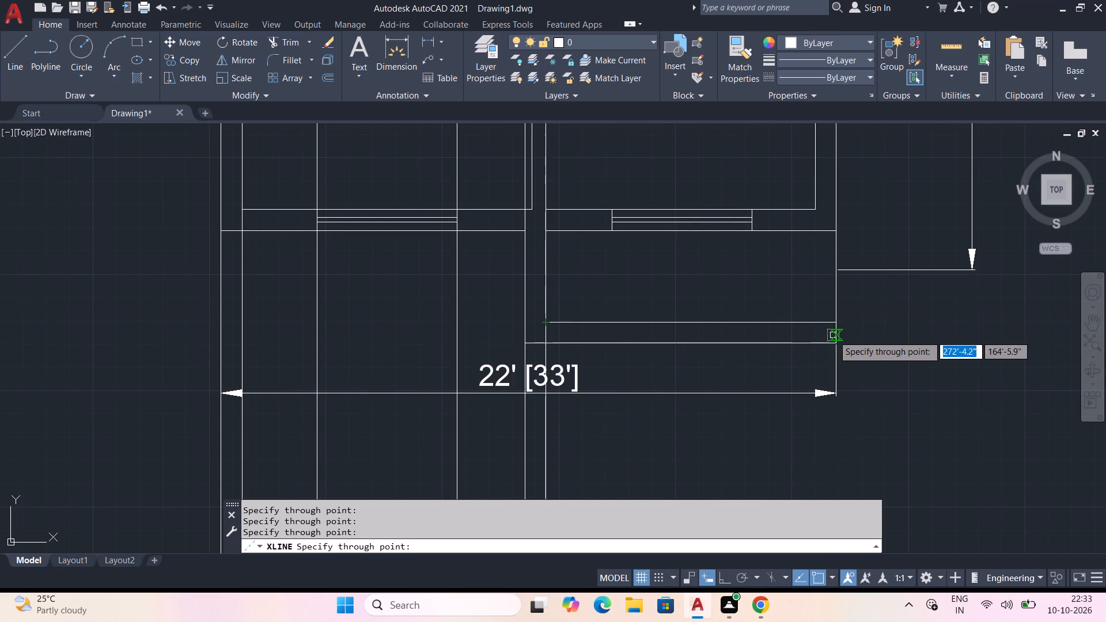
{"action": "left_click", "coordinate": [815, 209]}
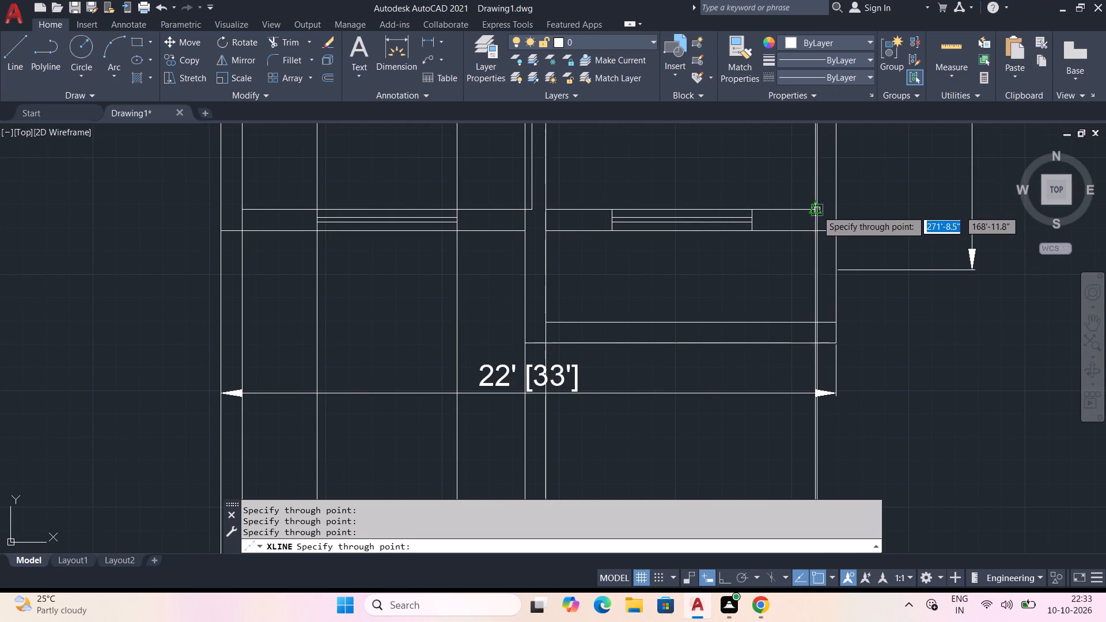
{"action": "left_click", "coordinate": [835, 214]}
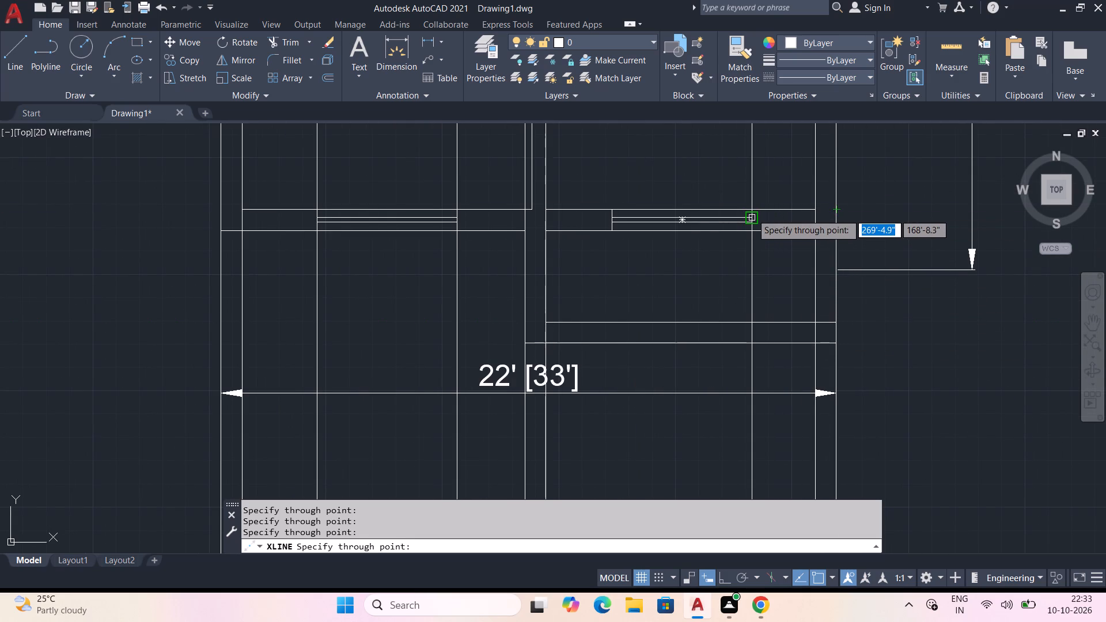
{"action": "scroll", "coordinate": [750, 207], "scroll_direction": "up", "scroll_amount": 2}
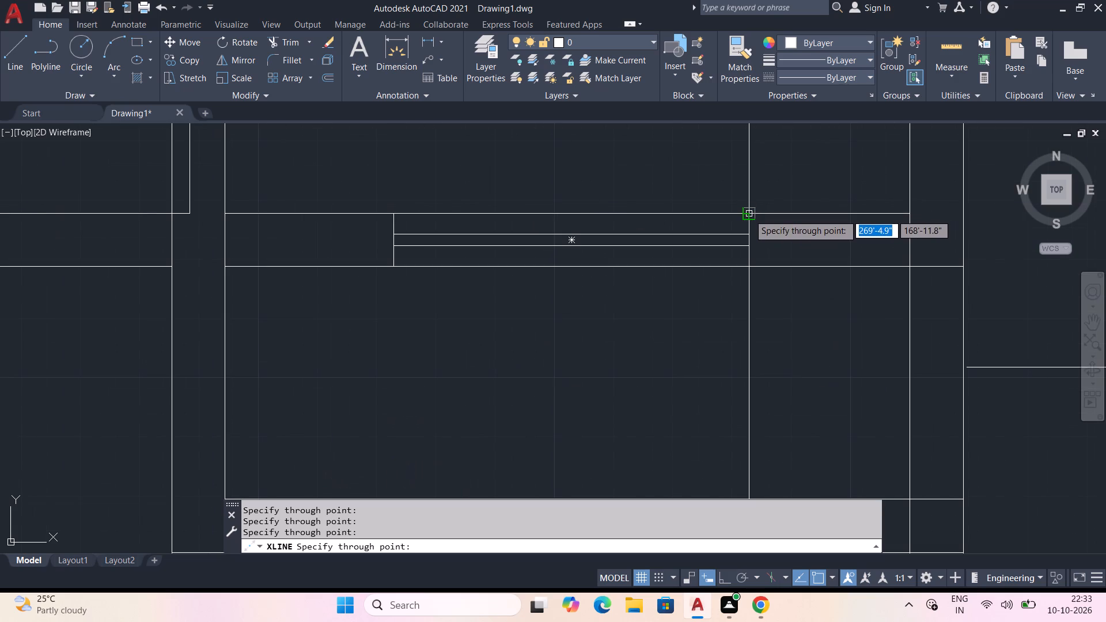
{"action": "left_click", "coordinate": [749, 217]}
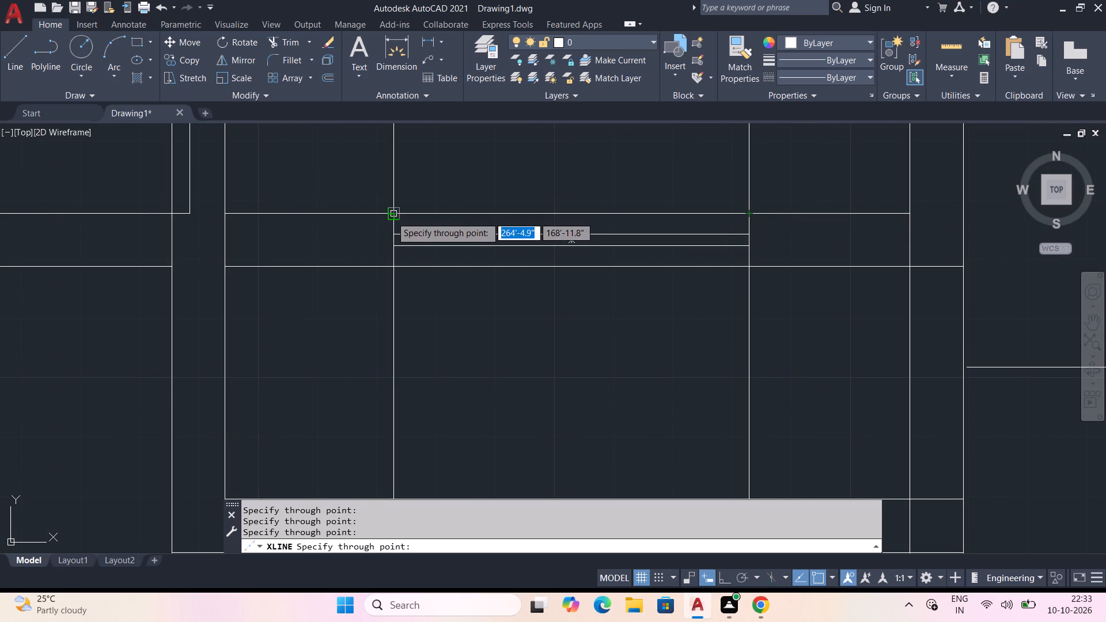
{"action": "left_click", "coordinate": [391, 217]}
{"action": "key", "text": "Escape"}
Look over both floor plans and the vertical construction lines running past them.
{"action": "scroll", "coordinate": [393, 260], "scroll_direction": "down", "scroll_amount": 2}
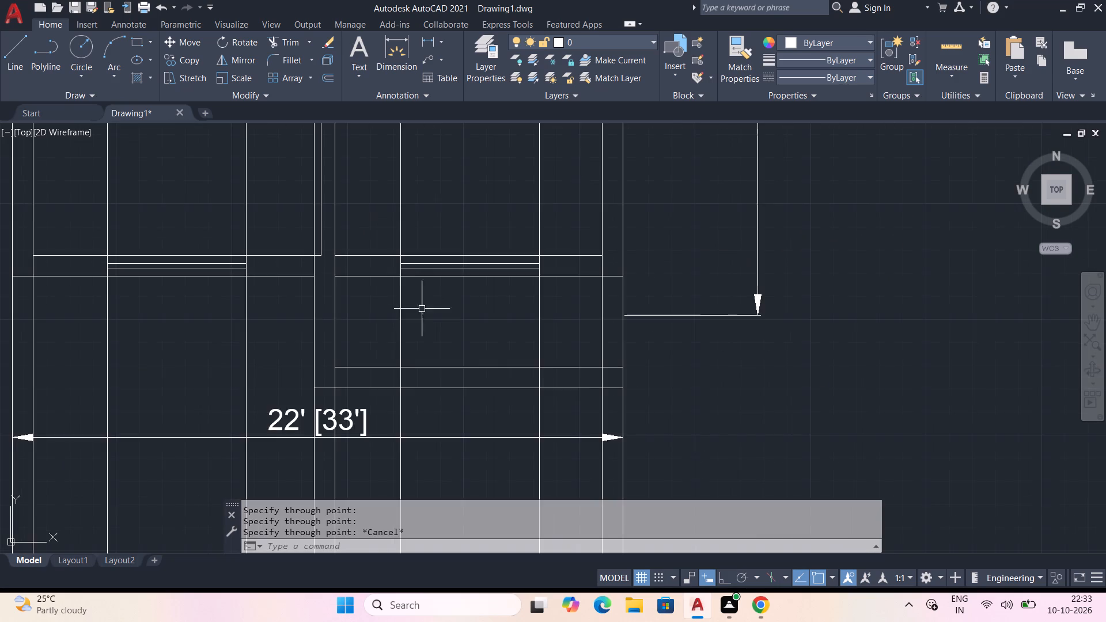
{"action": "middle_click_drag", "start_coordinate": [498, 361], "coordinate": [379, 285]}
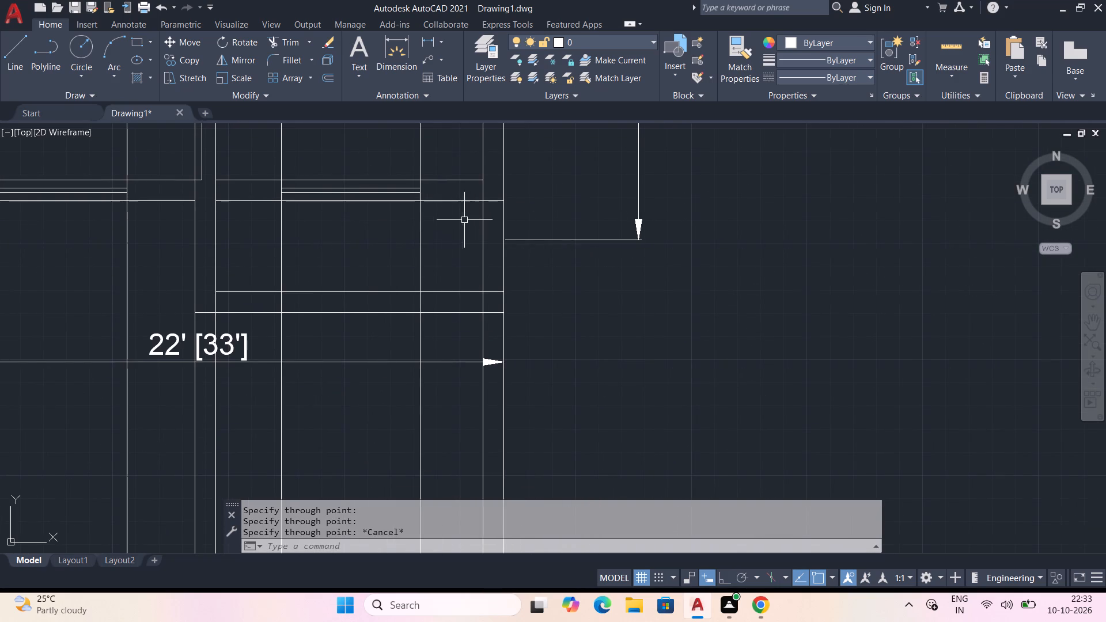
{"action": "middle_click_drag", "start_coordinate": [461, 221], "coordinate": [369, 289]}
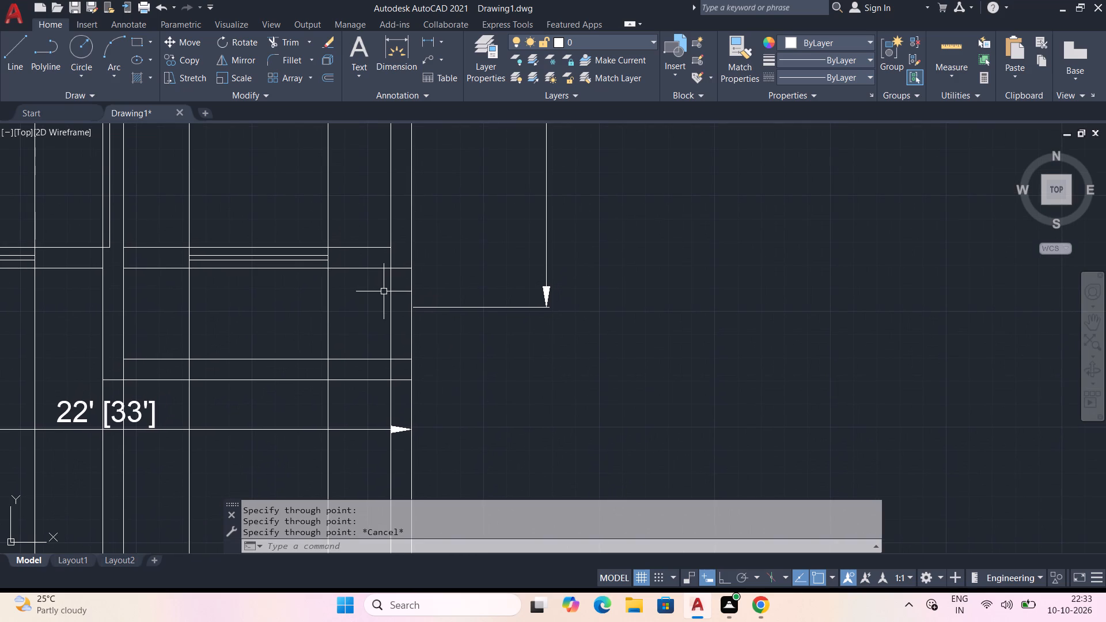
{"action": "scroll", "coordinate": [391, 294], "scroll_direction": "down", "scroll_amount": 2}
{"action": "middle_click_drag", "start_coordinate": [86, 321], "coordinate": [540, 428]}
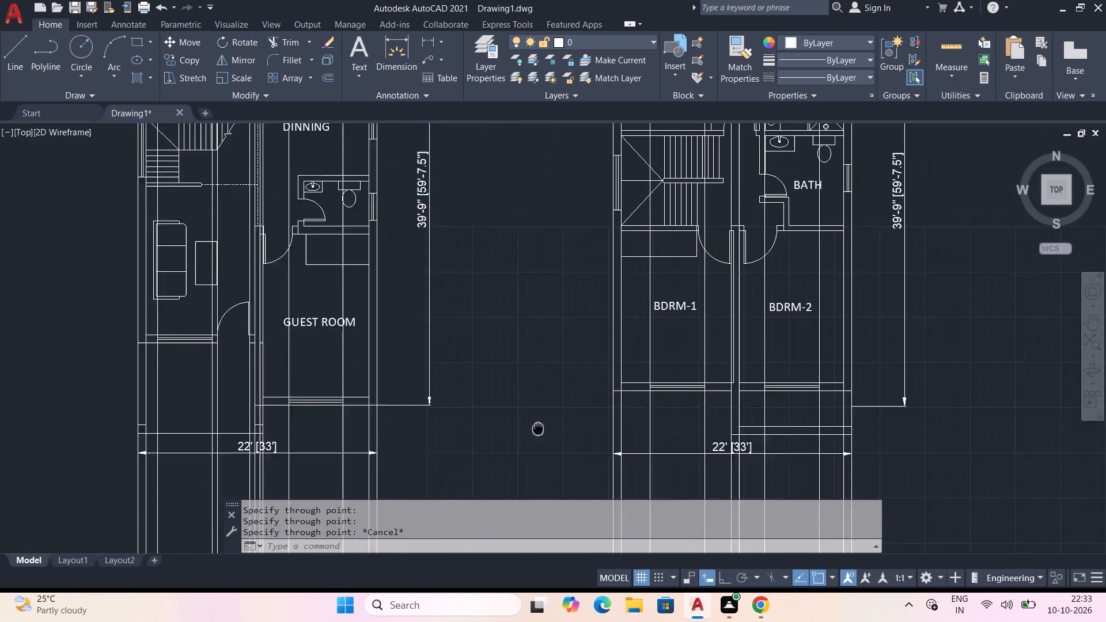
{"action": "middle_click_drag", "start_coordinate": [540, 428], "coordinate": [554, 435]}
{"action": "scroll", "coordinate": [552, 434], "scroll_direction": "down", "scroll_amount": 1}
{"action": "middle_click_drag", "start_coordinate": [554, 328], "coordinate": [549, 441]}
{"action": "middle_click_drag", "start_coordinate": [523, 264], "coordinate": [524, 304]}
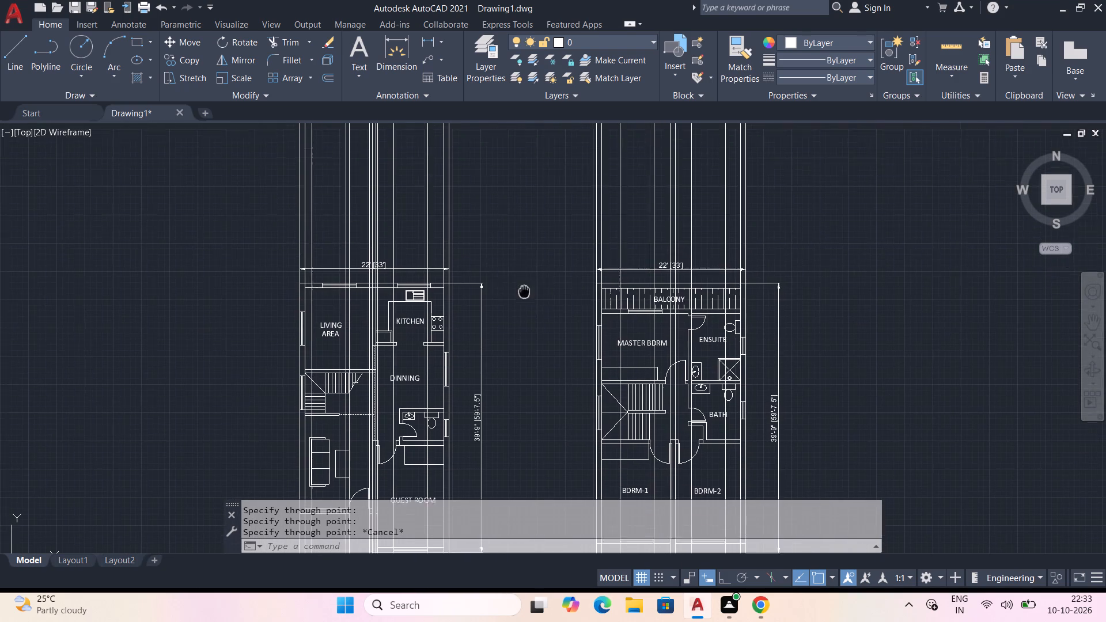
Draw a horizontal base line across the ground-floor vertical construction lines, above the plan's 22' width dimension.
{"action": "middle_click_drag", "start_coordinate": [524, 304], "coordinate": [524, 362]}
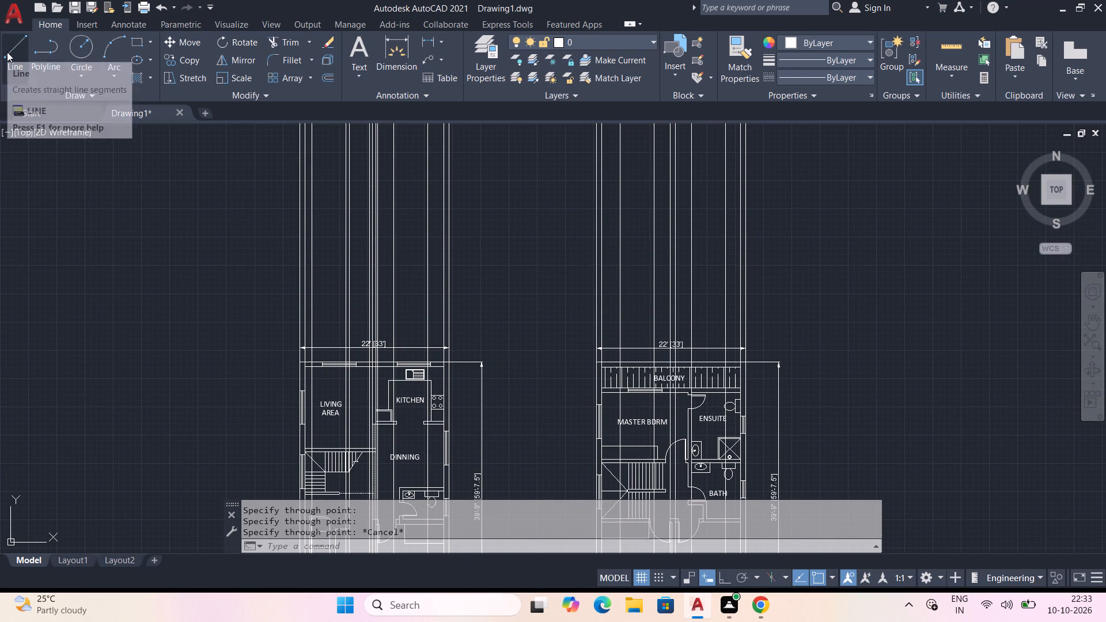
{"action": "key", "text": "F8"}
{"action": "left_click", "coordinate": [14, 48]}
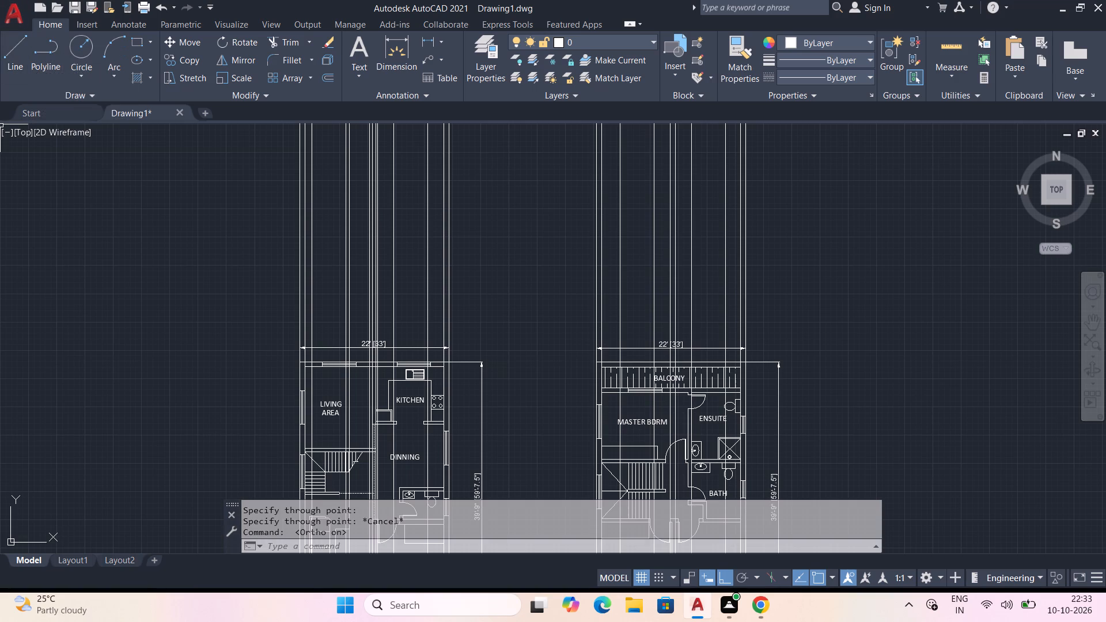
{"action": "left_click", "coordinate": [254, 289]}
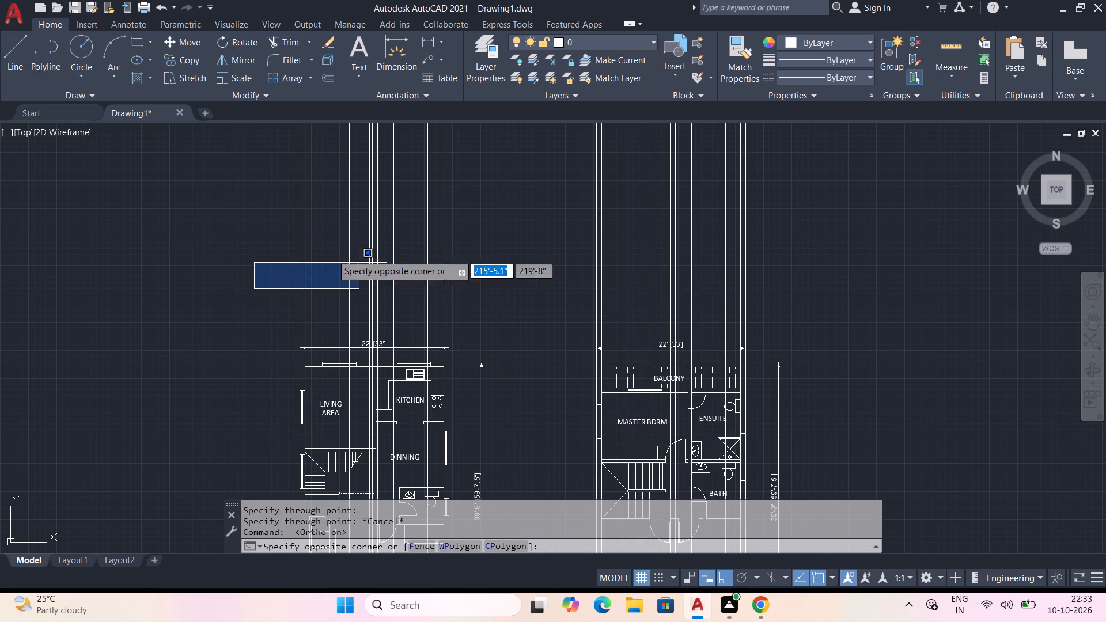
{"action": "left_click", "coordinate": [7, 49]}
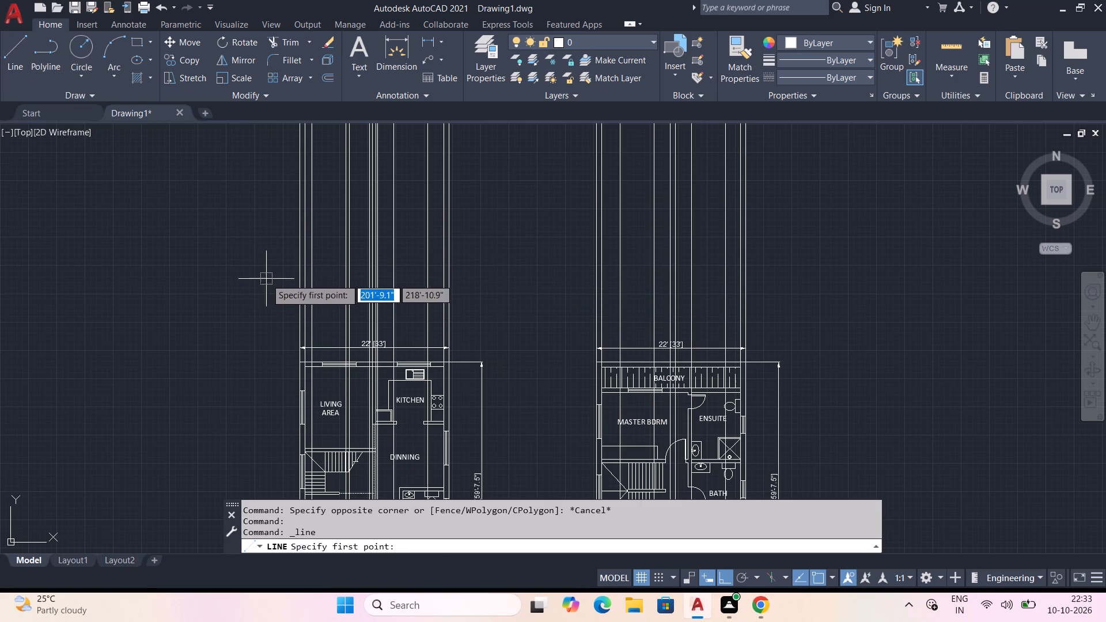
{"action": "left_click_drag", "start_coordinate": [262, 308], "coordinate": [269, 305]}
{"action": "left_click", "coordinate": [487, 306]}
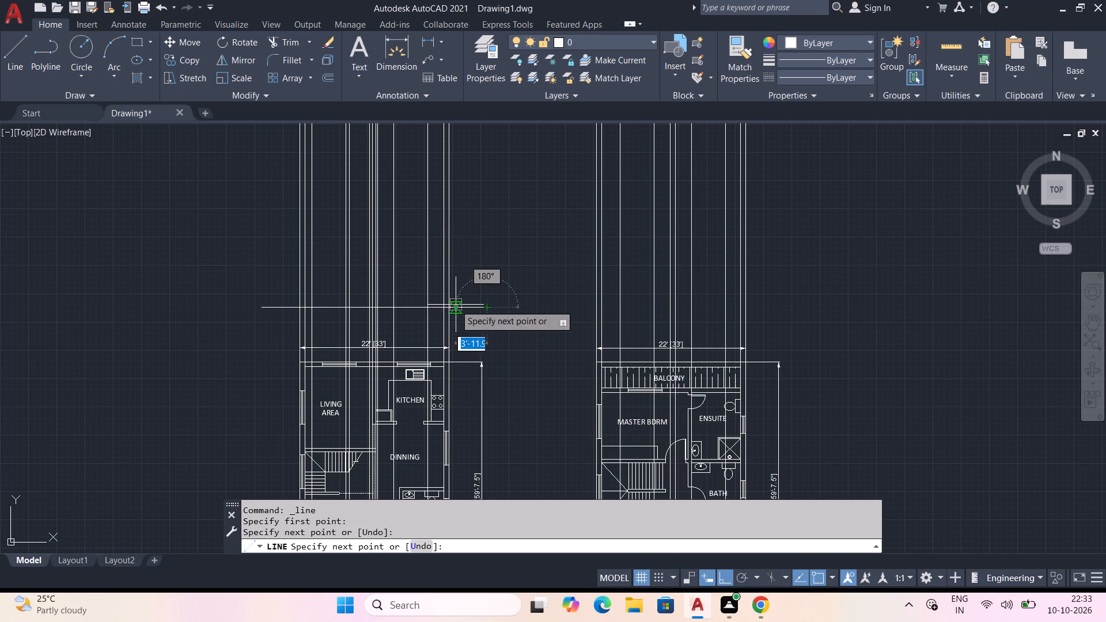
{"action": "key", "text": "Escape"}
Offset the horizontal base line 9" upward.
{"action": "scroll", "coordinate": [469, 305], "scroll_direction": "up", "scroll_amount": 1}
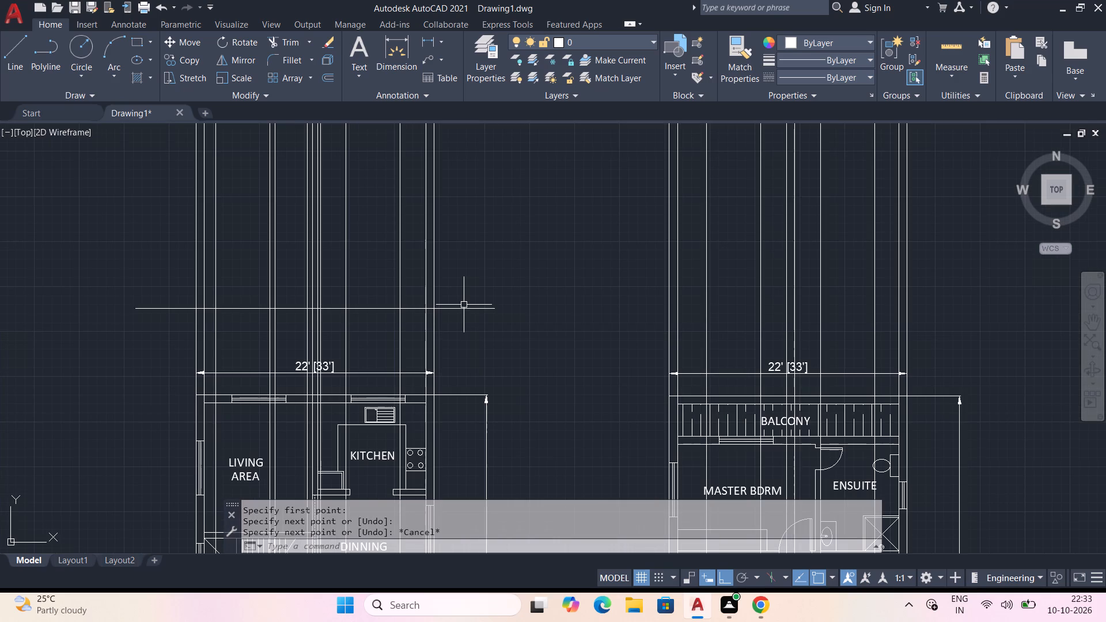
{"action": "type", "text": "OF"}
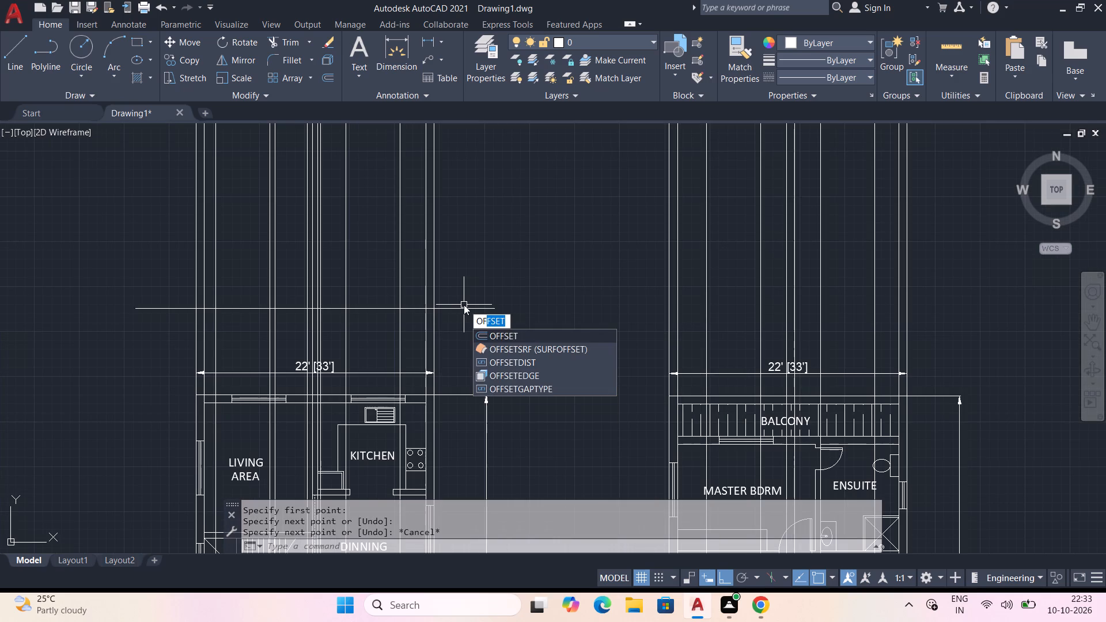
{"action": "key", "text": "Return"}
{"action": "key", "text": "9"}
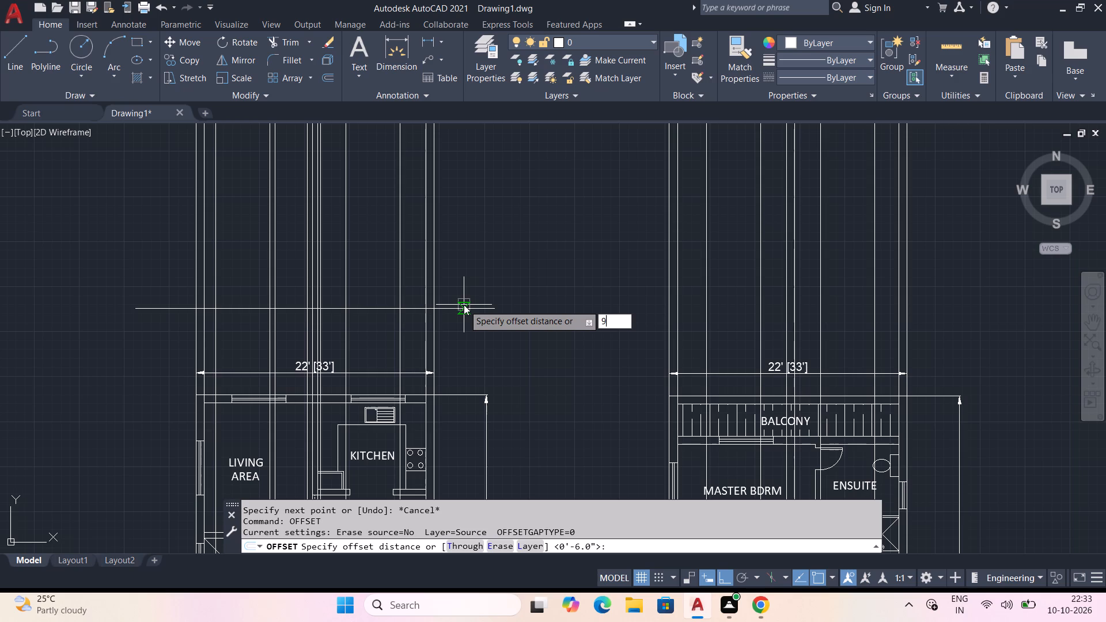
{"action": "key", "text": "shift+quotedbl"}
{"action": "key", "text": "Return"}
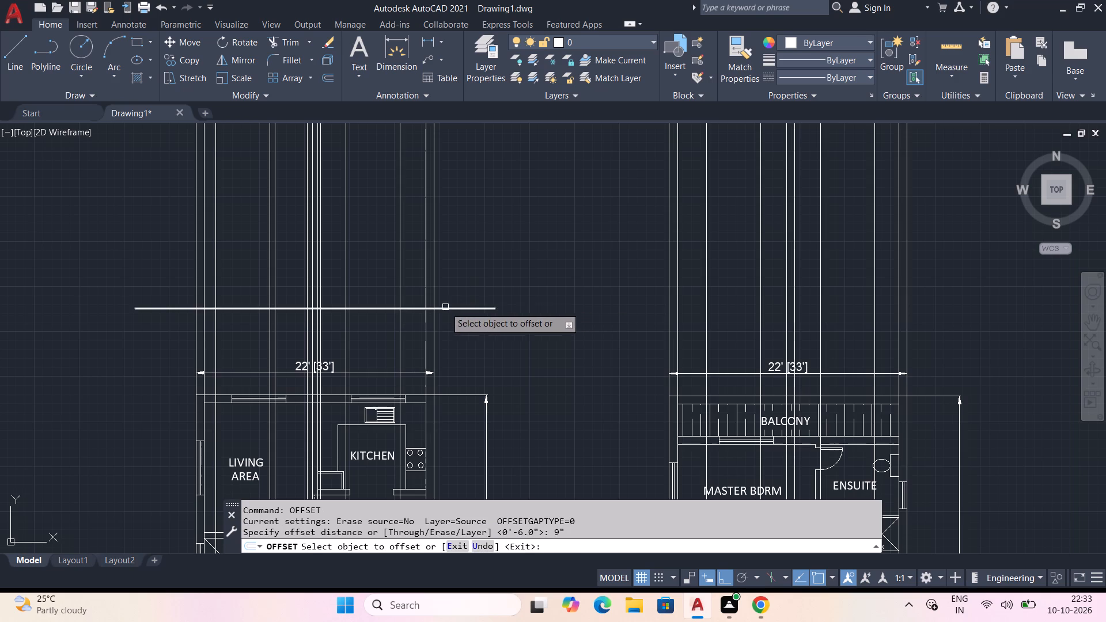
{"action": "left_click", "coordinate": [446, 308]}
{"action": "left_click", "coordinate": [491, 242]}
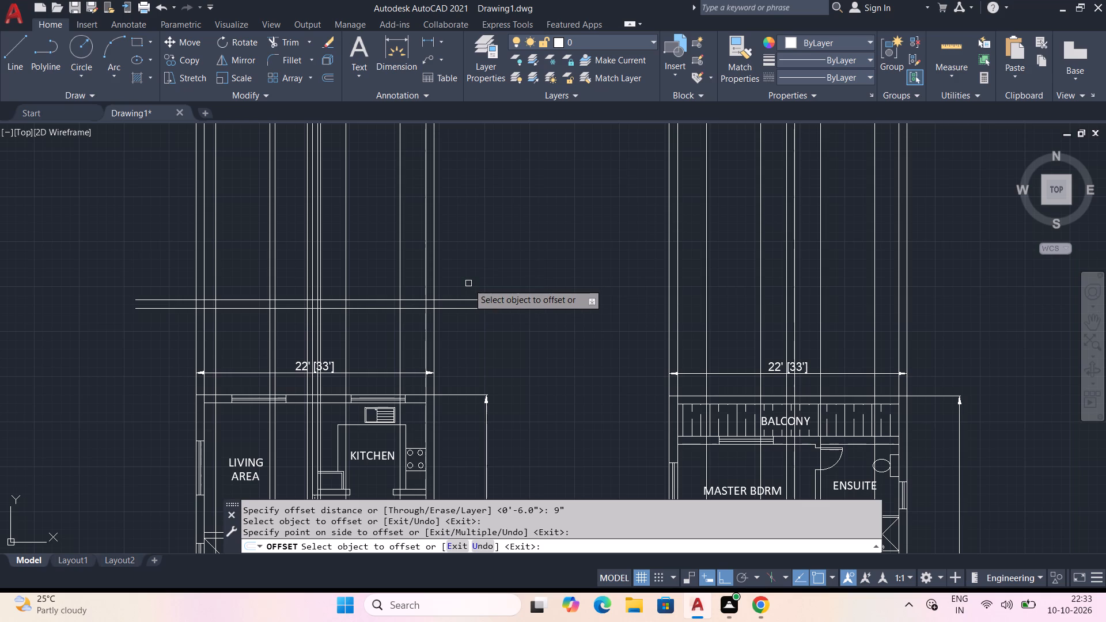
{"action": "key", "text": "v"}
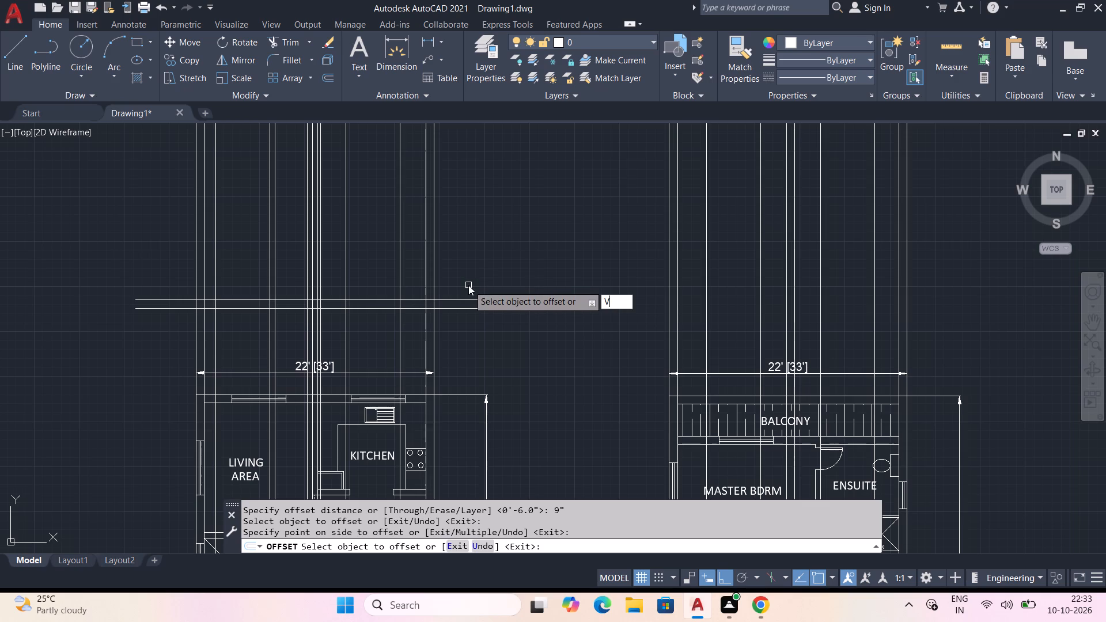
{"action": "key", "text": "BackSpace"}
{"action": "key", "text": "space"}
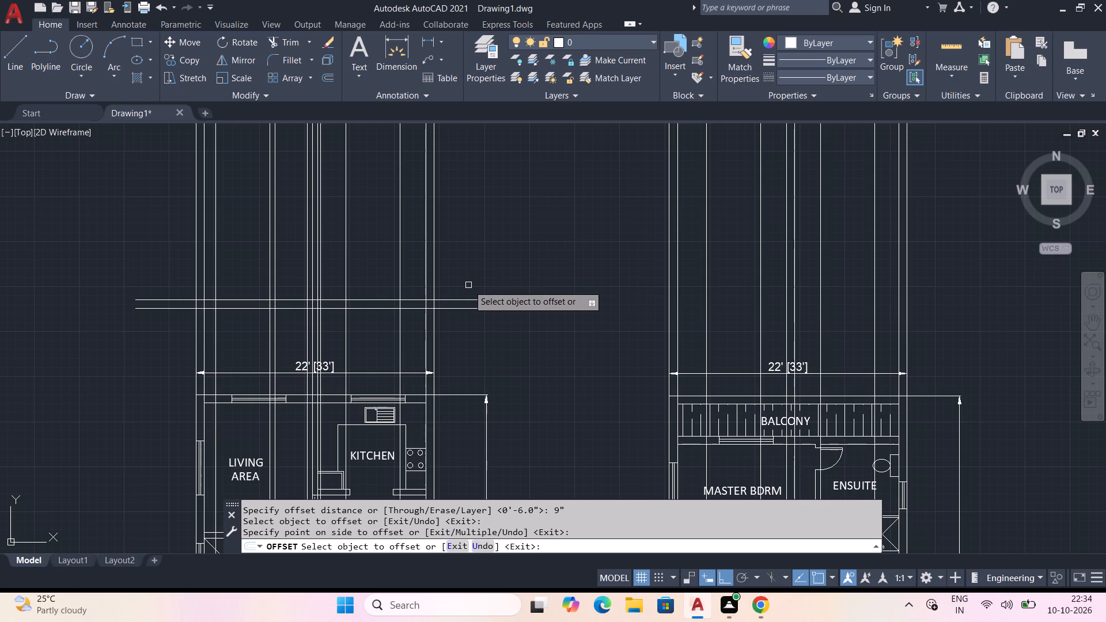
{"action": "key", "text": "space"}
Offset the upper line of the 9" pair 10' upward to set the storey height.
{"action": "key", "text": "space"}
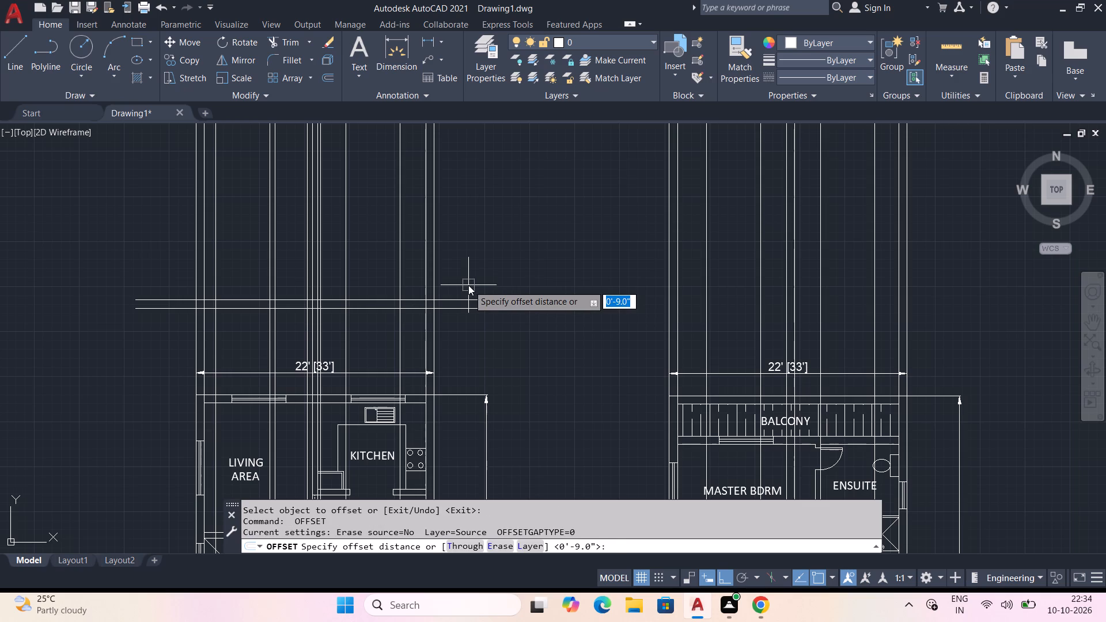
{"action": "key", "text": "1"}
{"action": "type", "text": "0'"}
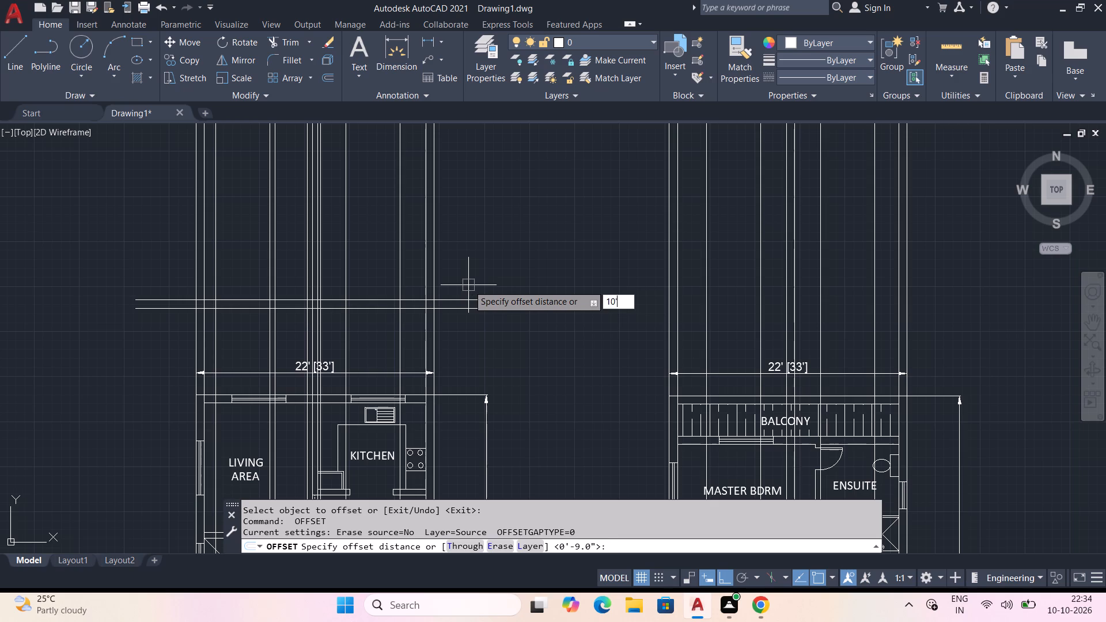
{"action": "key", "text": "Return"}
{"action": "left_click", "coordinate": [480, 299]}
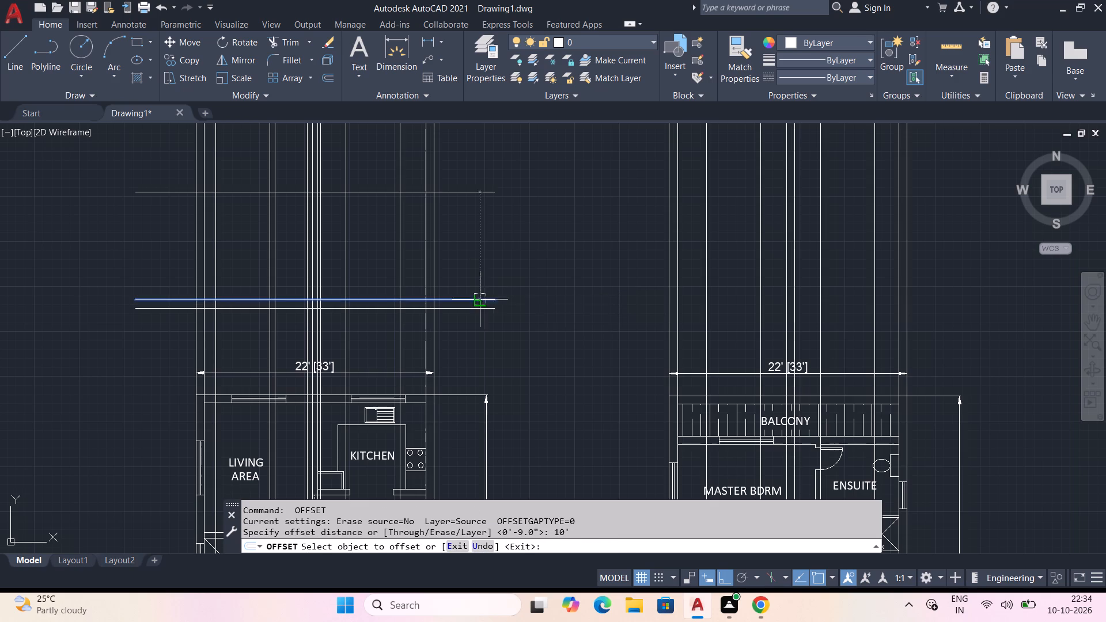
{"action": "left_click", "coordinate": [480, 181]}
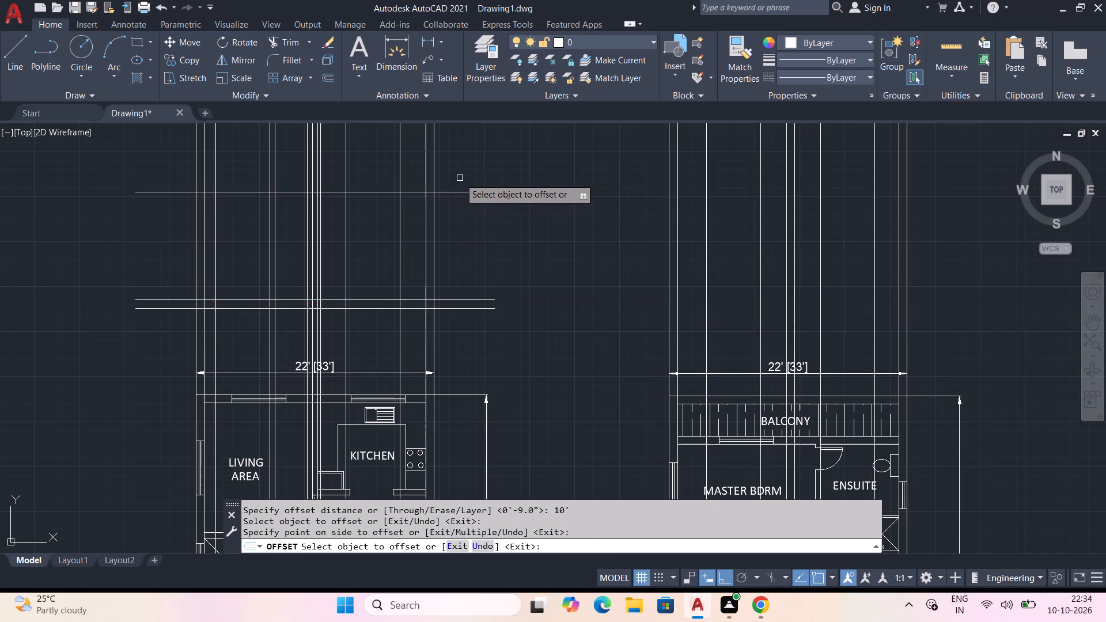
{"action": "middle_click_drag", "start_coordinate": [460, 178], "coordinate": [466, 225]}
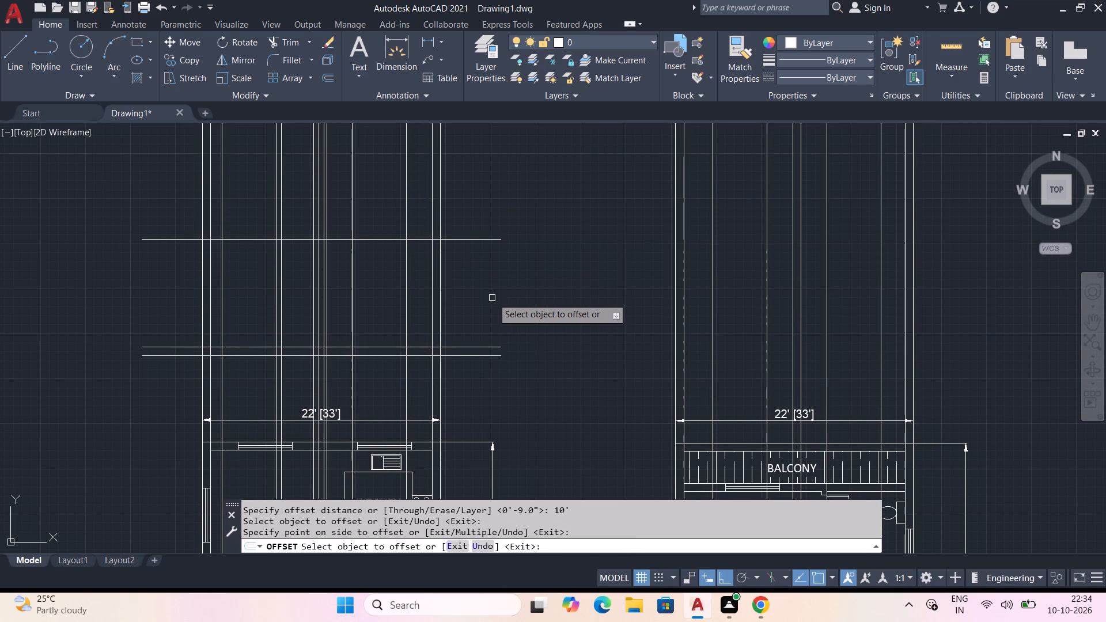
{"action": "middle_click_drag", "start_coordinate": [494, 298], "coordinate": [438, 295]}
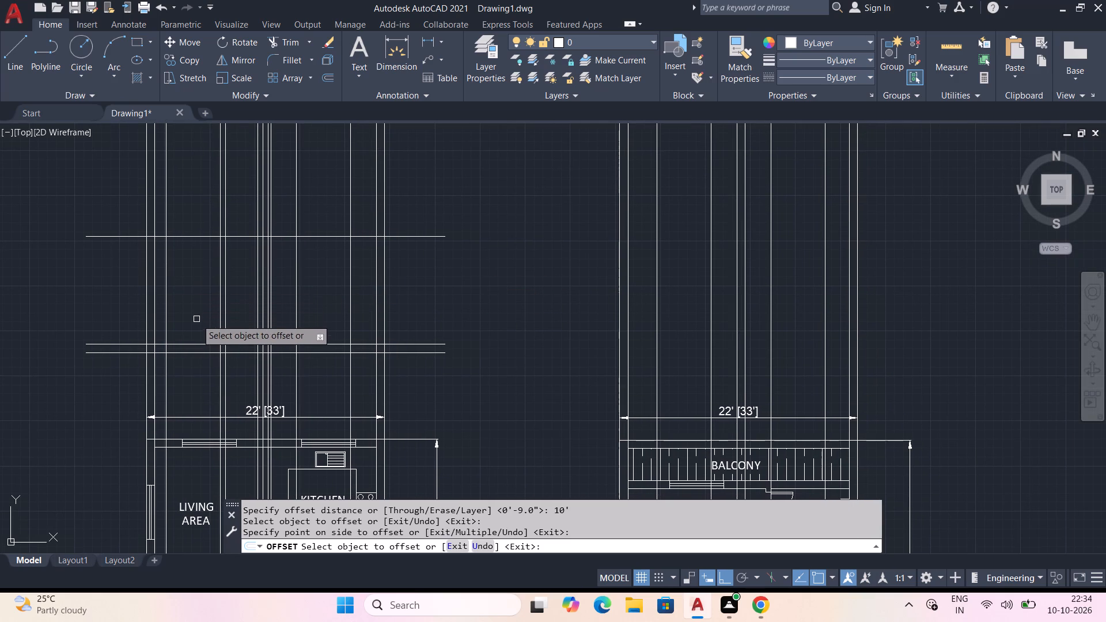
{"action": "key", "text": "space"}
Offset the upper line of the 9" pair 7' upward to set the head level of the openings.
{"action": "key", "text": "space"}
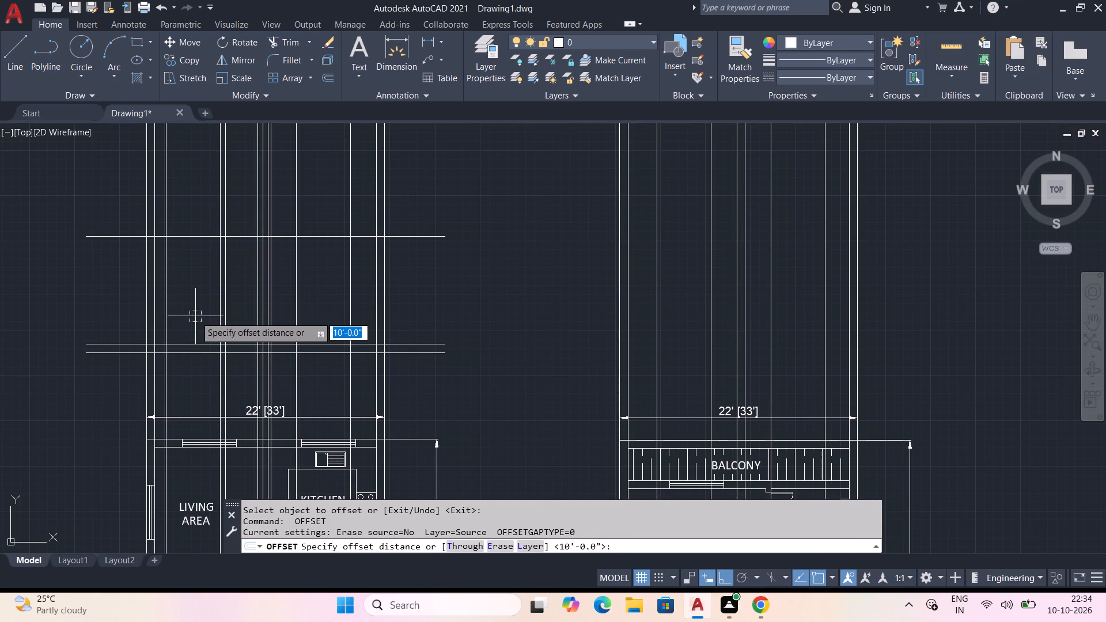
{"action": "type", "text": "7'"}
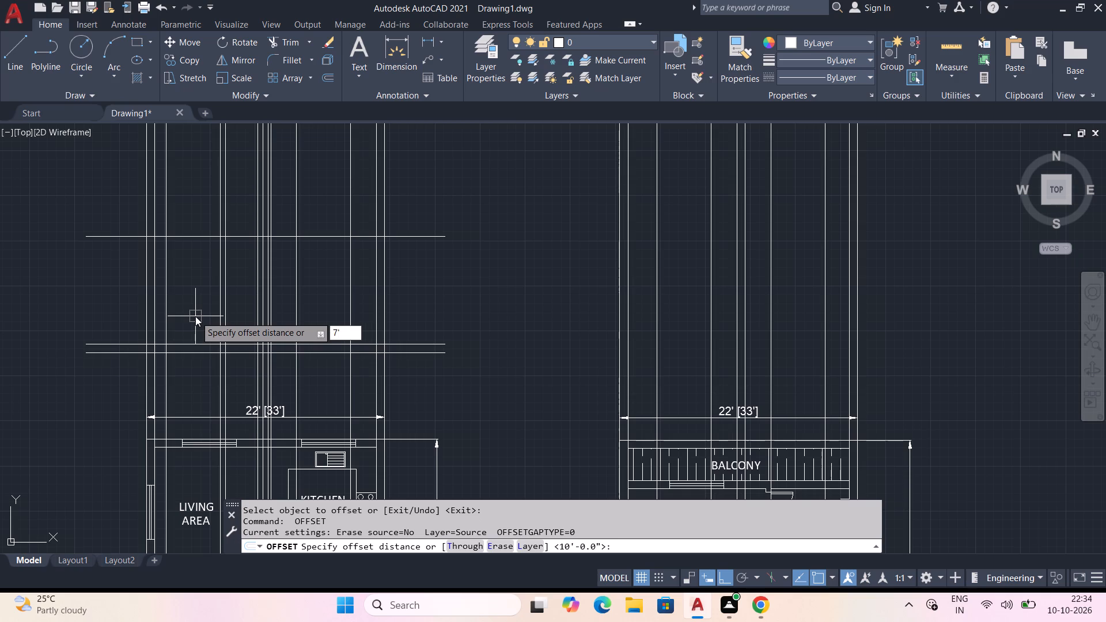
{"action": "key", "text": "space"}
{"action": "left_click", "coordinate": [316, 343]}
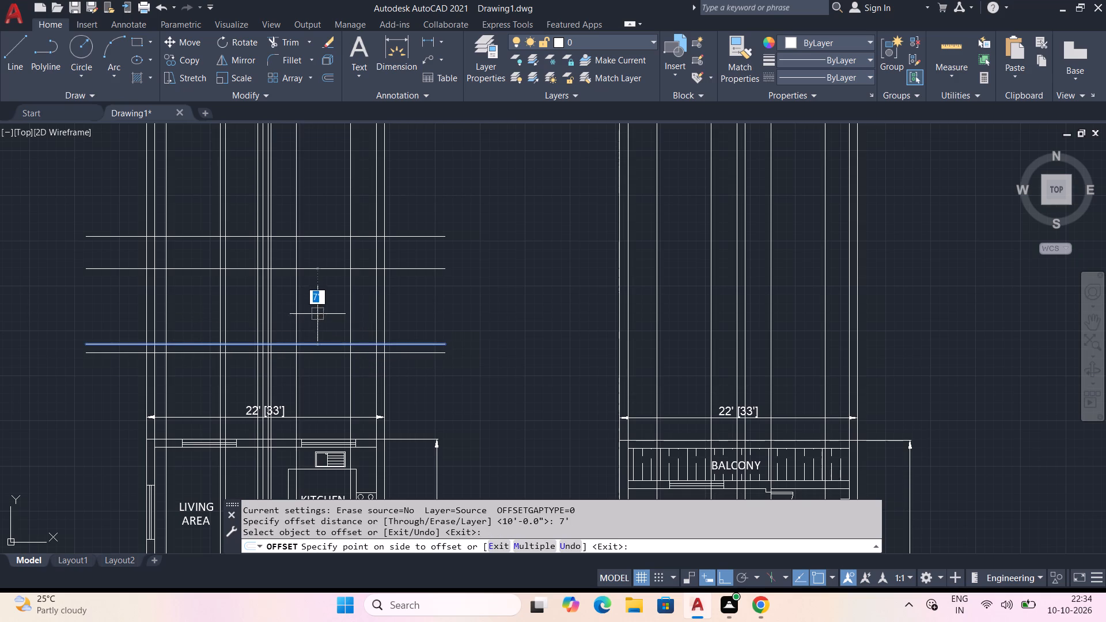
{"action": "left_click", "coordinate": [320, 306]}
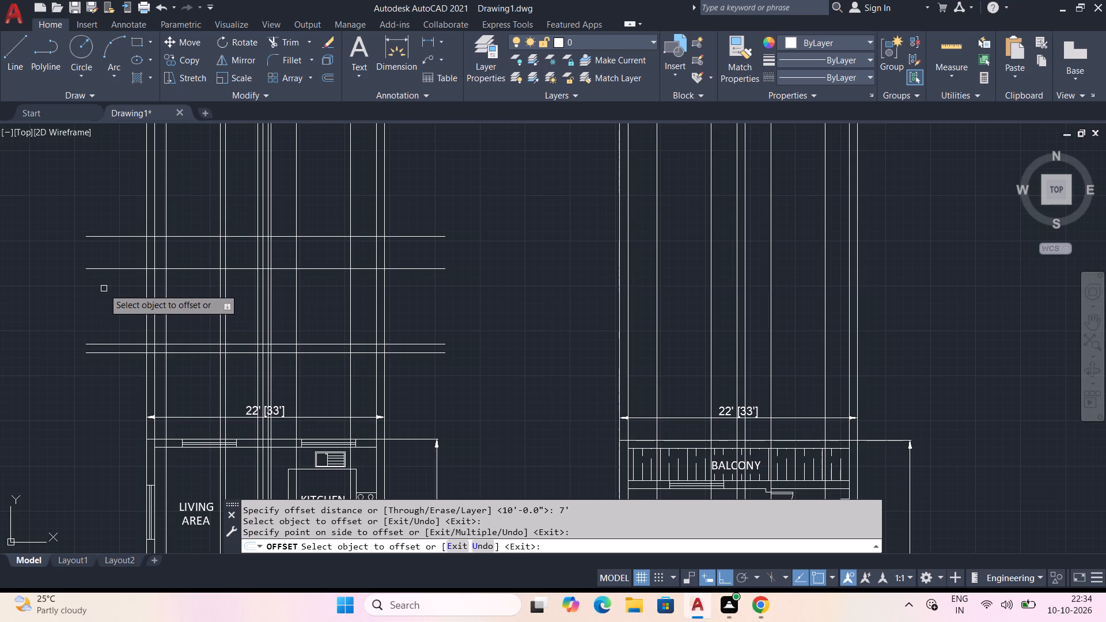
{"action": "key", "text": "Escape"}
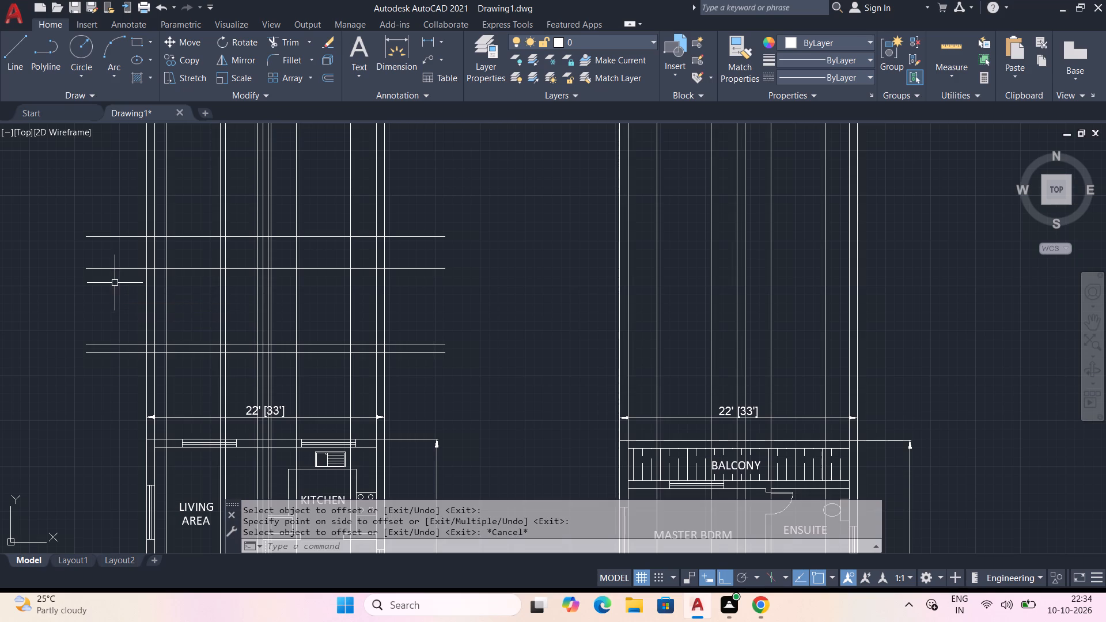
Trim the ground-floor vertical construction lines above the 10' horizontal line.
{"action": "type", "text": "TR"}
{"action": "key", "text": "space"}
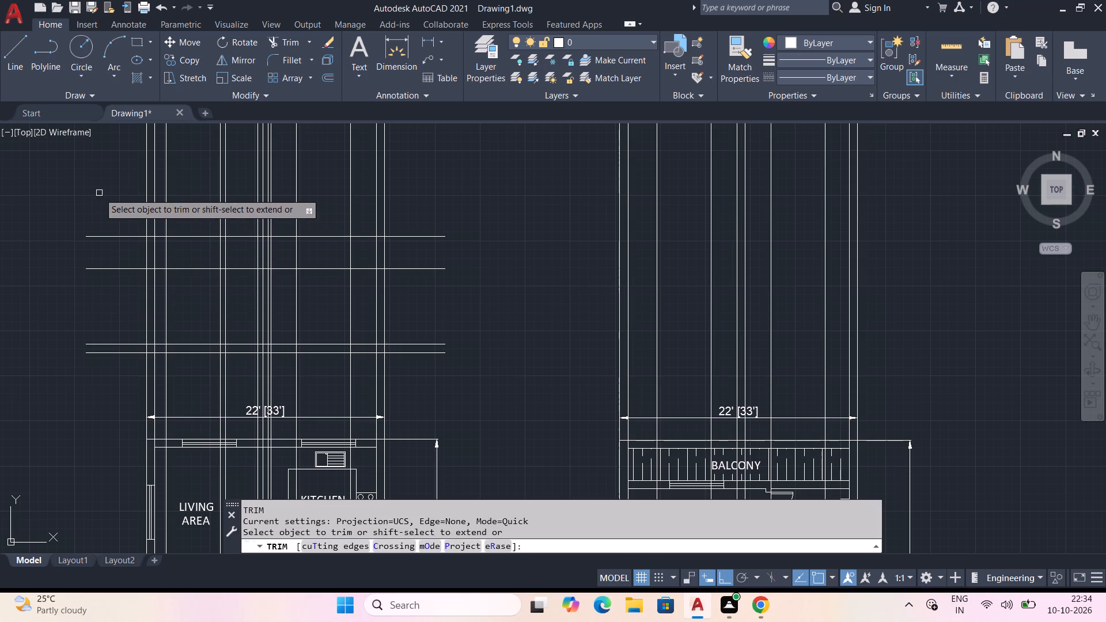
{"action": "left_click_drag", "start_coordinate": [99, 193], "coordinate": [436, 175]}
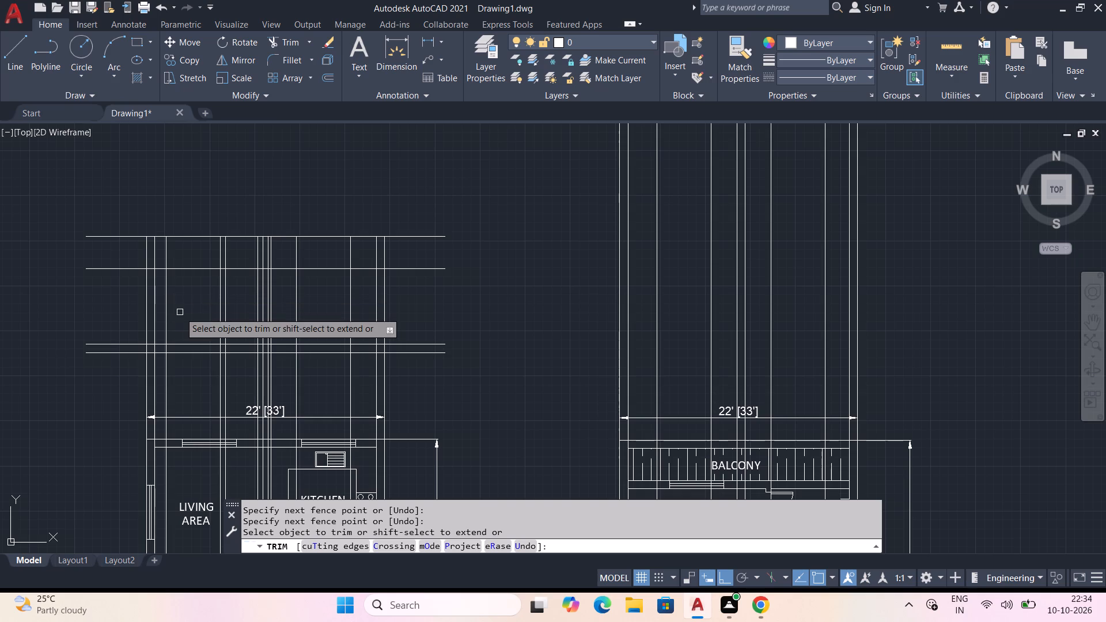
Trim the front window's left edge line between the 7' and 10' horizontal lines.
{"action": "middle_click_drag", "start_coordinate": [180, 312], "coordinate": [189, 207]}
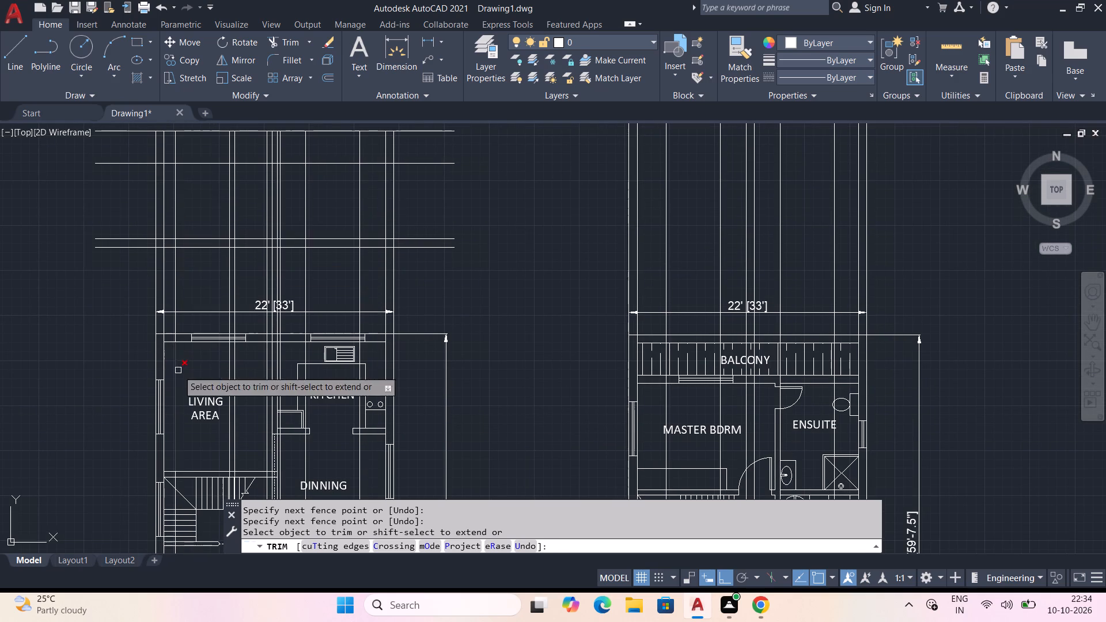
{"action": "middle_click_drag", "start_coordinate": [179, 411], "coordinate": [178, 139]}
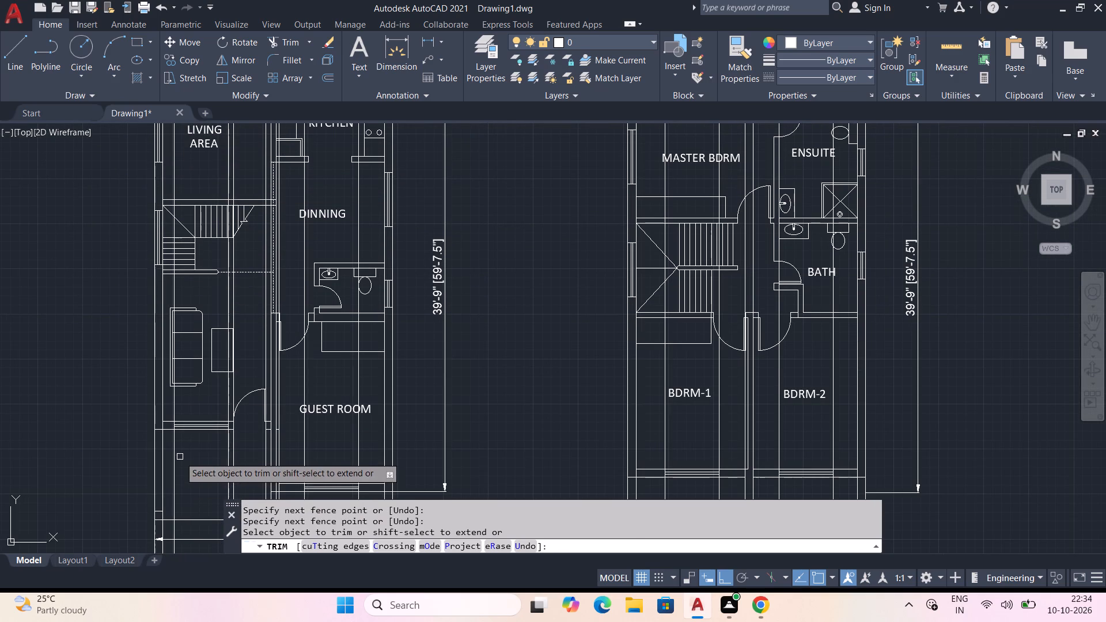
{"action": "middle_click_drag", "start_coordinate": [180, 453], "coordinate": [192, 511]}
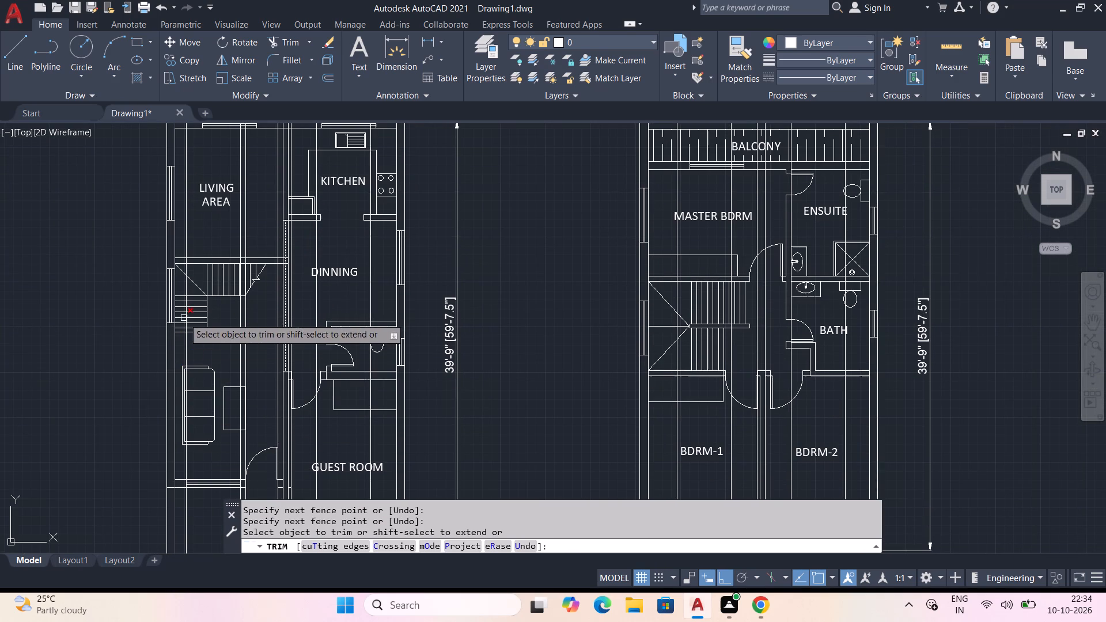
{"action": "middle_click_drag", "start_coordinate": [202, 223], "coordinate": [204, 463]}
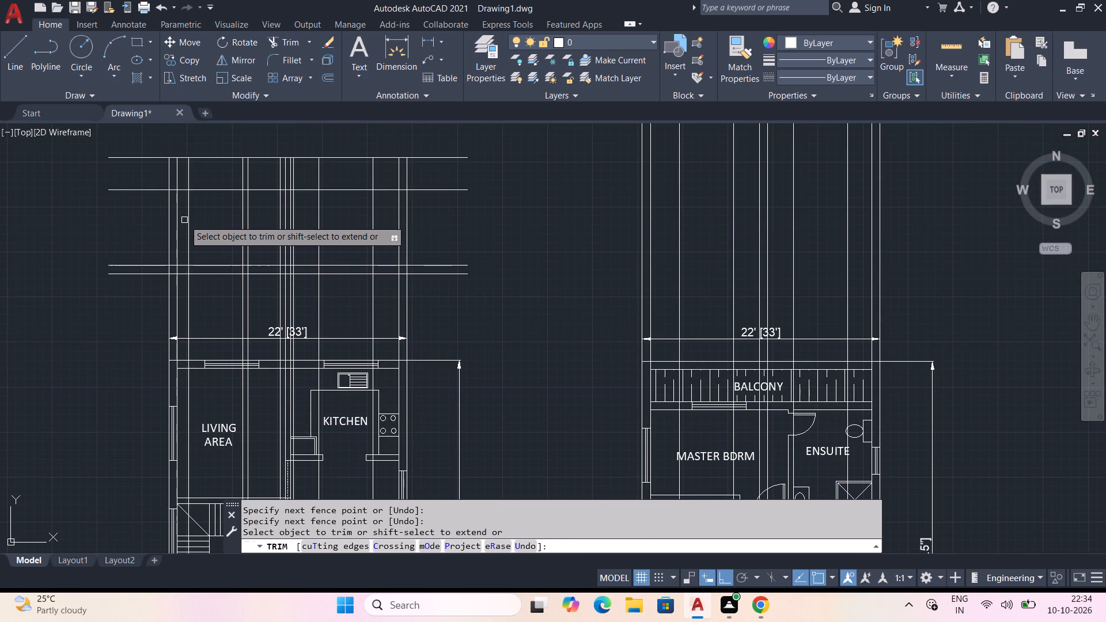
{"action": "left_click", "coordinate": [190, 176]}
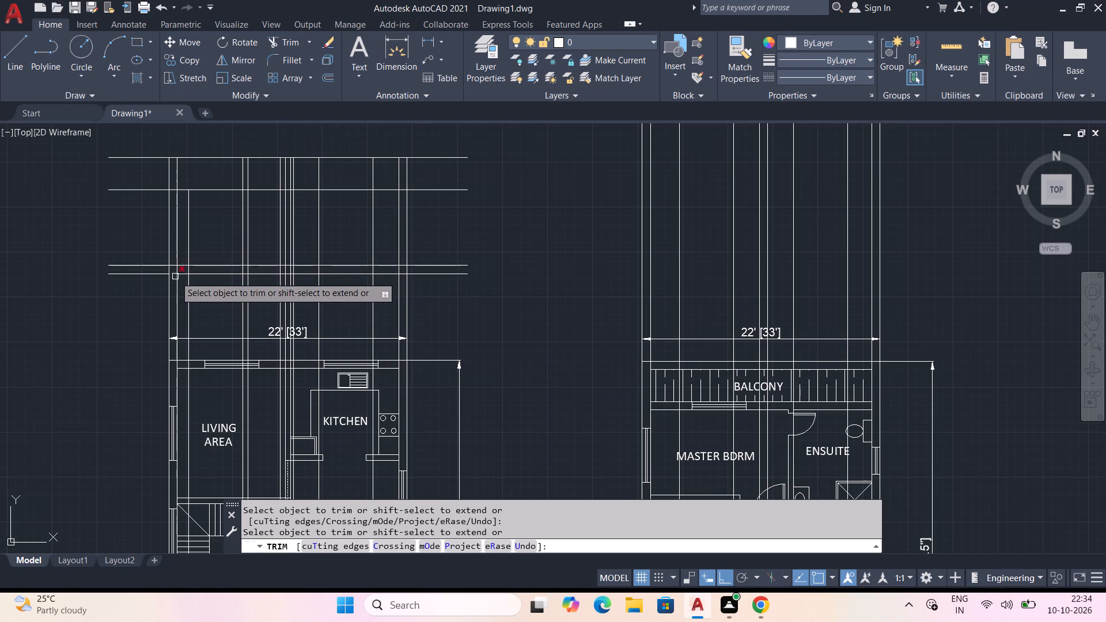
Trim the left overhangs of both lower horizontal lines back to the outer wall line.
{"action": "scroll", "coordinate": [175, 276], "scroll_direction": "up", "scroll_amount": 1}
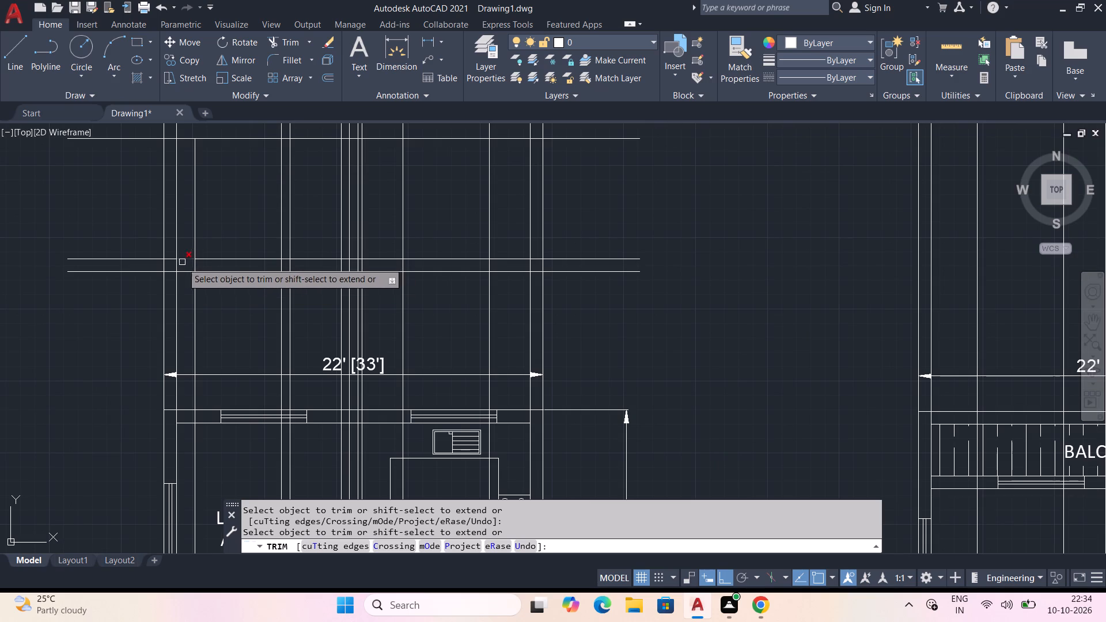
{"action": "left_click", "coordinate": [135, 258]}
{"action": "left_click", "coordinate": [134, 271]}
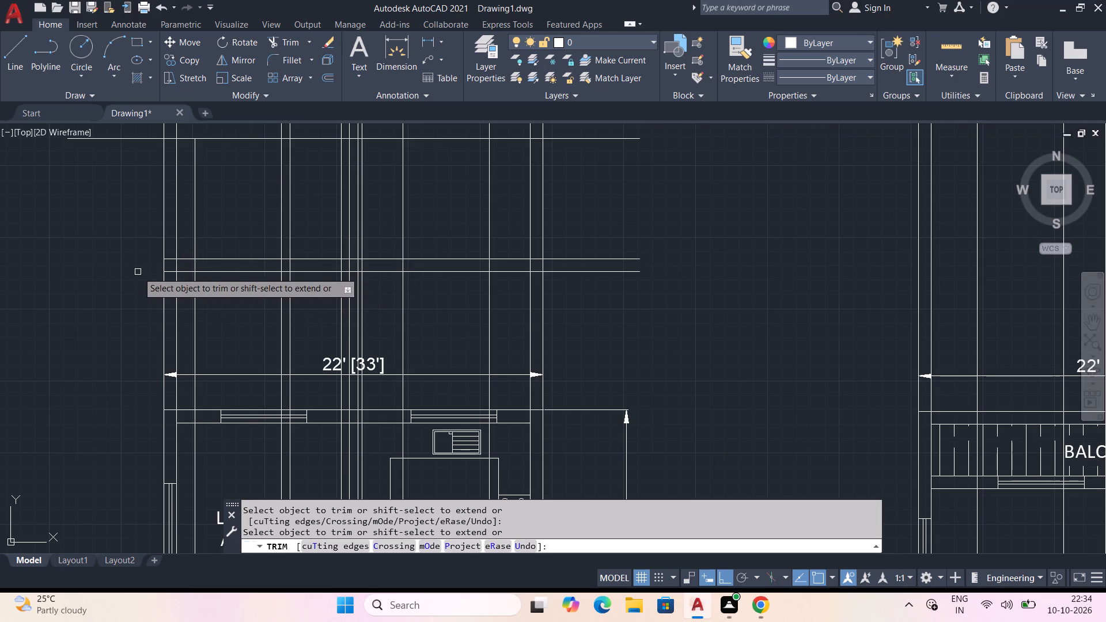
Trim the segments of the upper 9" line immediately outside the front window's left and right edge lines.
{"action": "middle_click_drag", "start_coordinate": [227, 215], "coordinate": [203, 298]}
{"action": "scroll", "coordinate": [257, 338], "scroll_direction": "up", "scroll_amount": 2}
{"action": "left_click", "coordinate": [257, 347]}
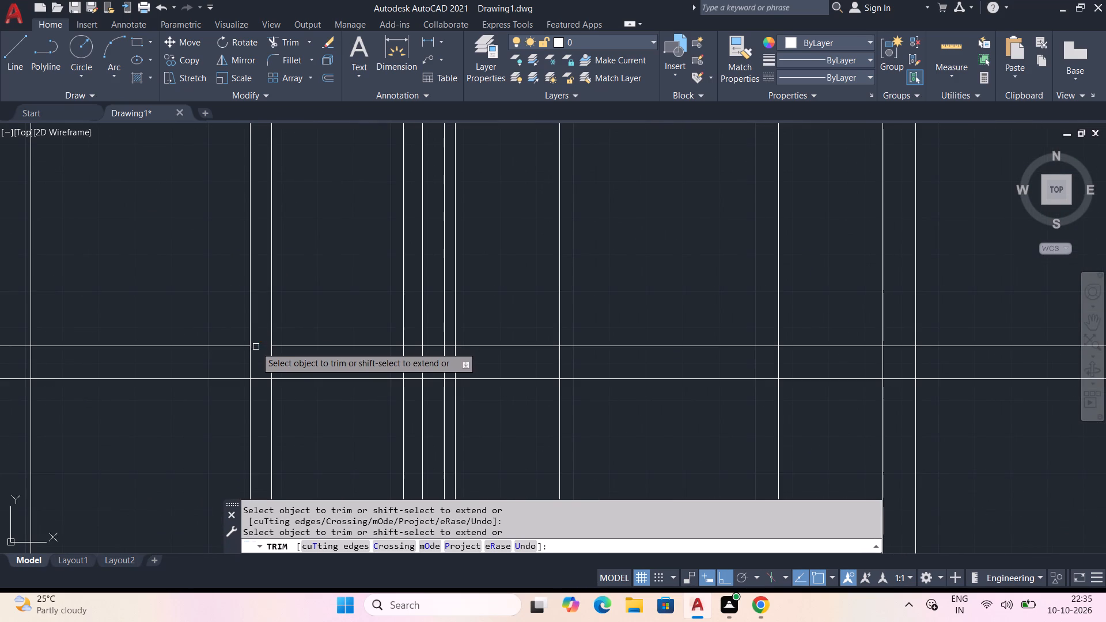
{"action": "left_click", "coordinate": [20, 344]}
{"action": "key", "text": "Escape"}
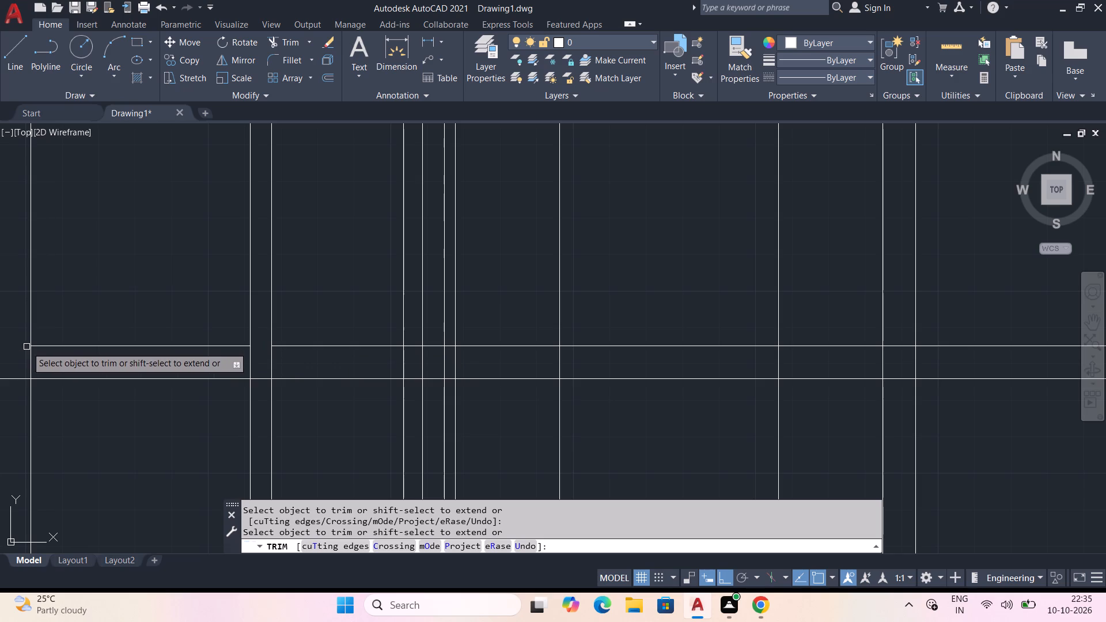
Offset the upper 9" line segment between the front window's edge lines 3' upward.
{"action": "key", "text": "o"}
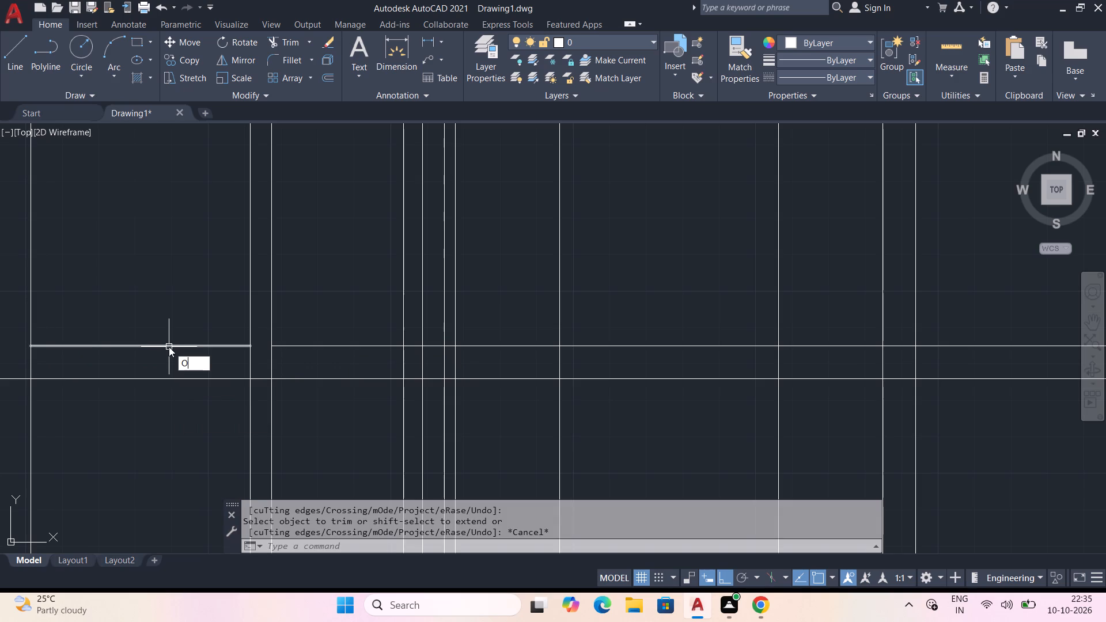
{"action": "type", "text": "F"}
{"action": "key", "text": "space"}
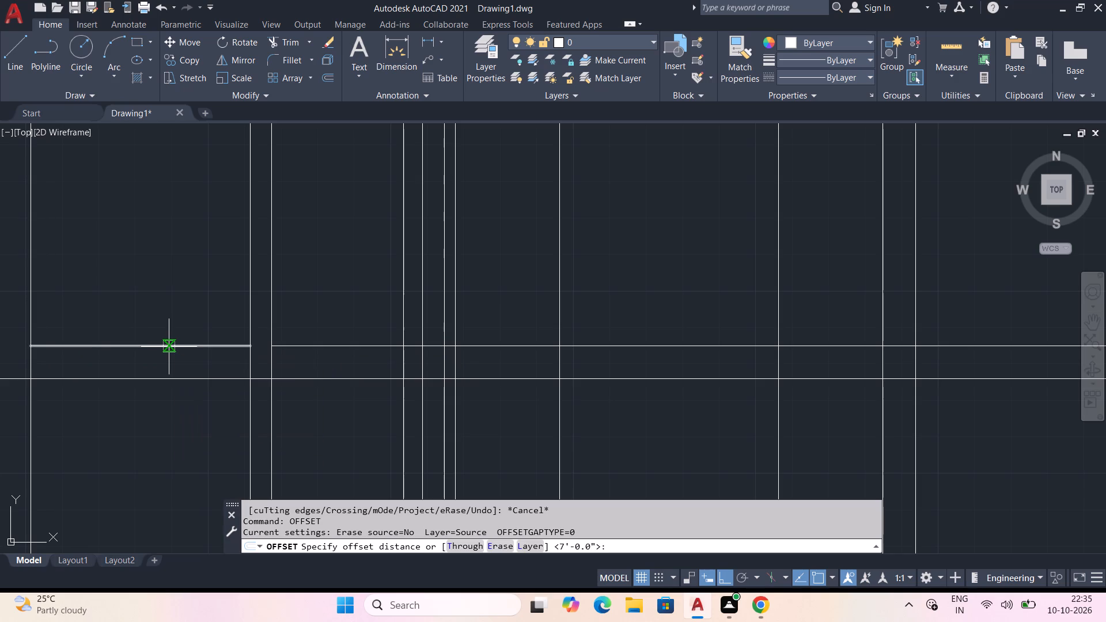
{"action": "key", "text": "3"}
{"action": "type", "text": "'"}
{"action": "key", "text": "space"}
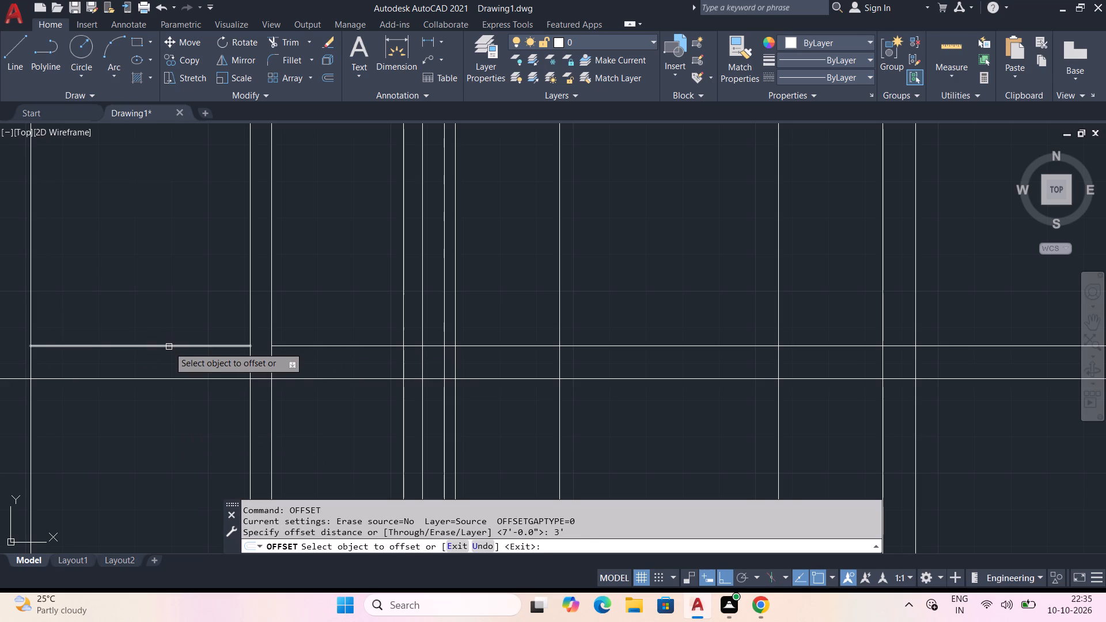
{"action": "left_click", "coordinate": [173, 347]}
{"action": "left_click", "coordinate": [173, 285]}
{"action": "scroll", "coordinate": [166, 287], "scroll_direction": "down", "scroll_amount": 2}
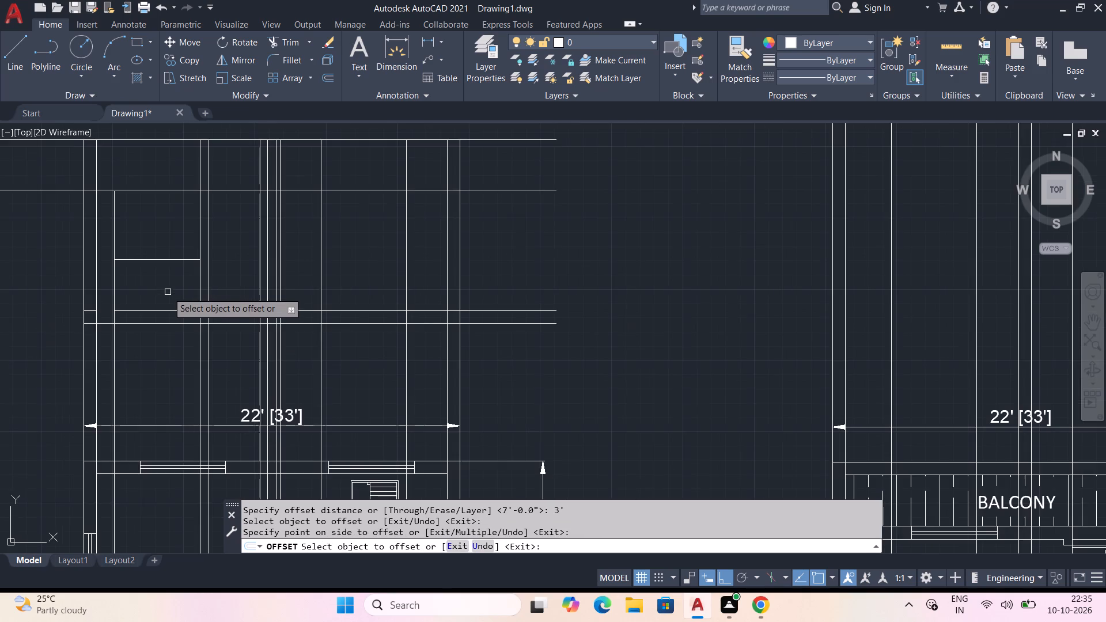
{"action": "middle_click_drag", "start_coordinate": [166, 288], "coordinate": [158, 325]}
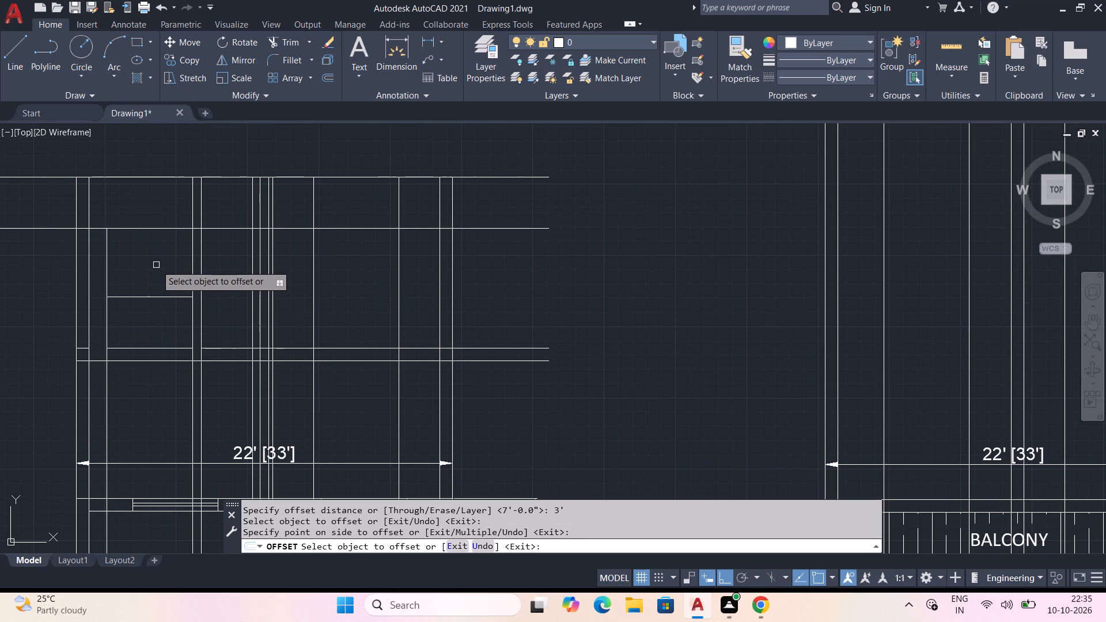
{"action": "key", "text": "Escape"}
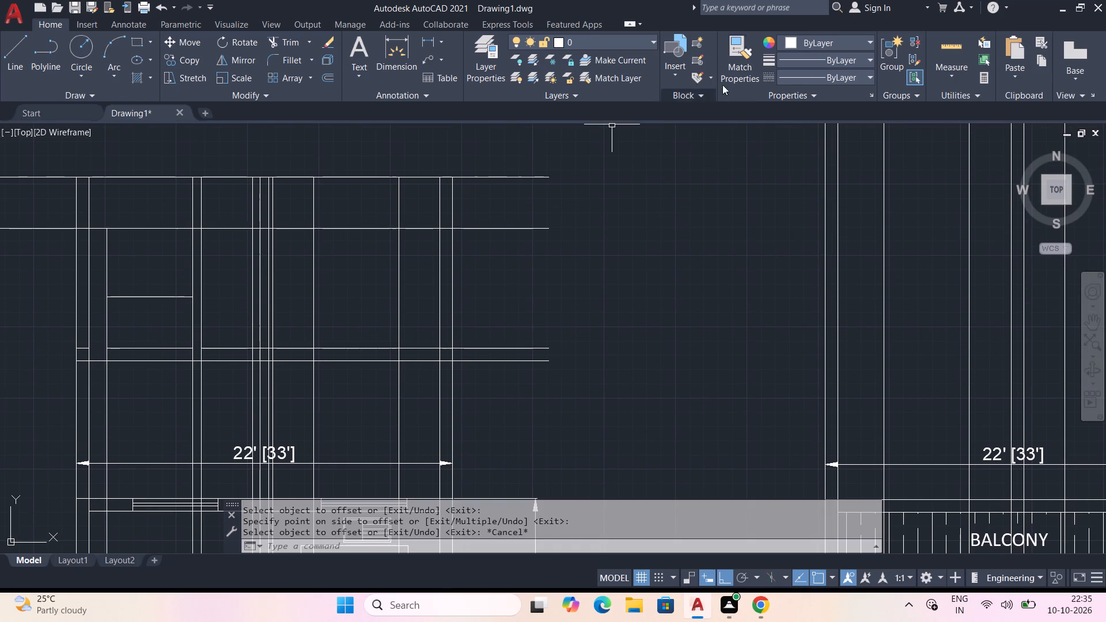
Measure the distance between the offset window line and the 7' horizontal line.
{"action": "left_click", "coordinate": [946, 47]}
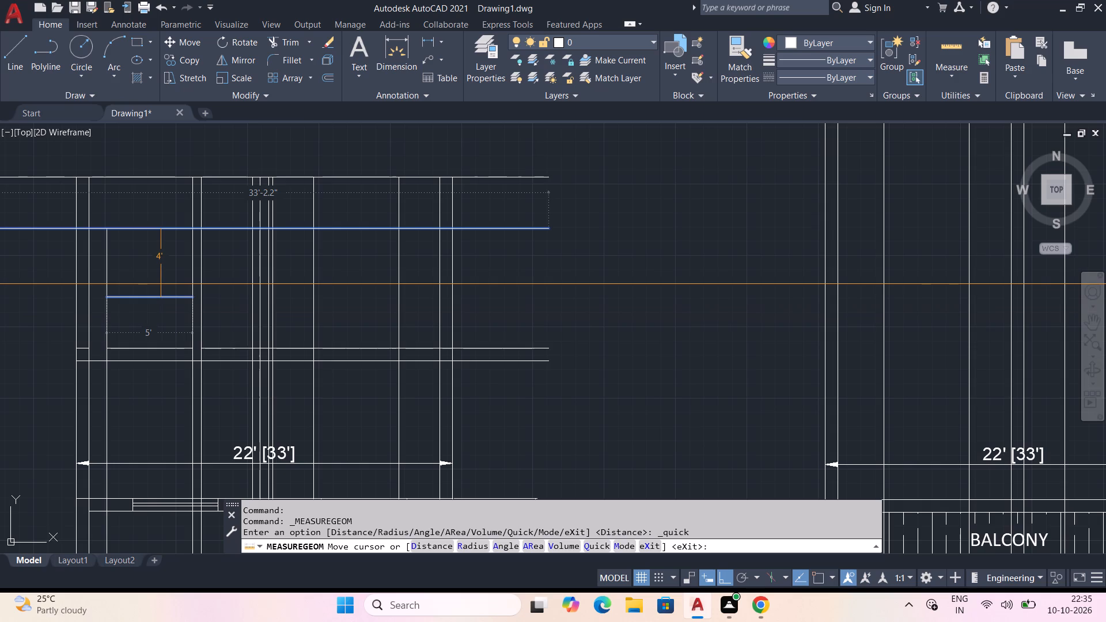
{"action": "key", "text": "Escape"}
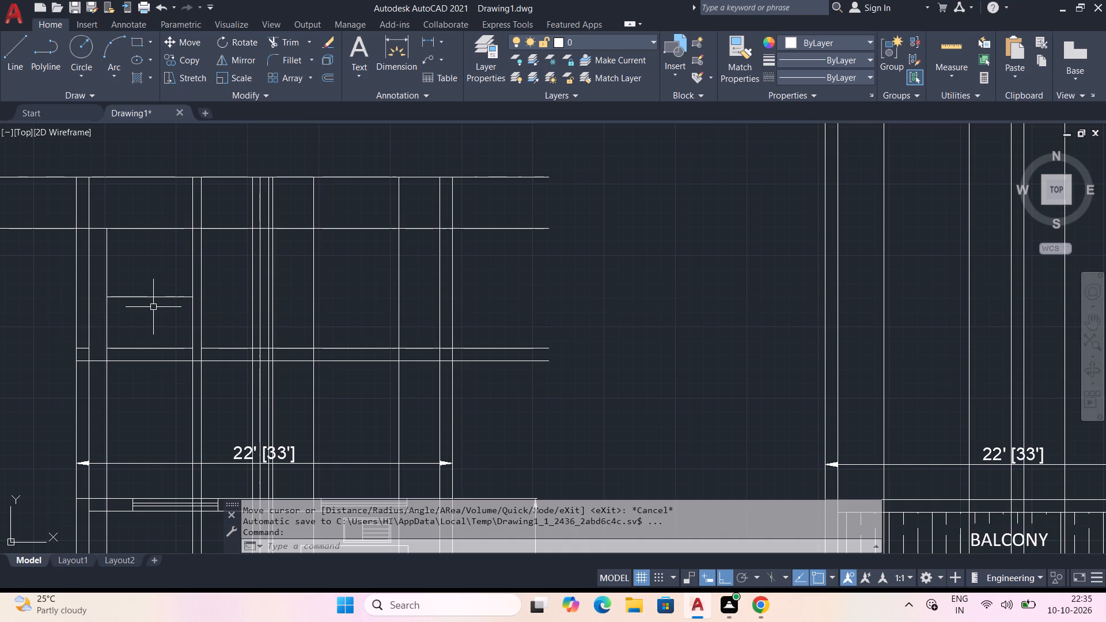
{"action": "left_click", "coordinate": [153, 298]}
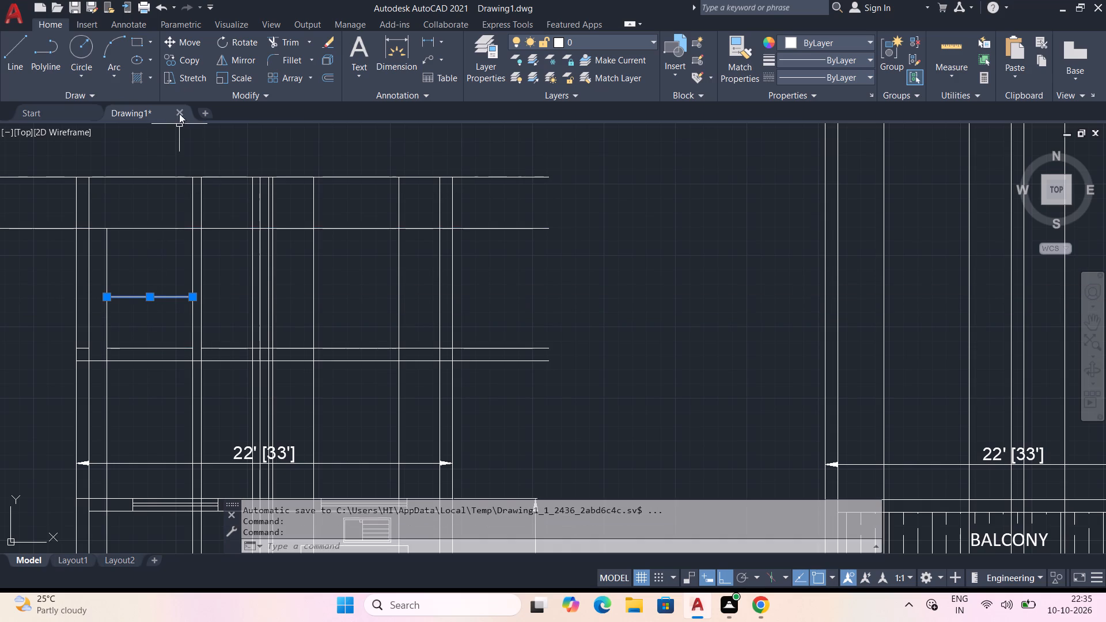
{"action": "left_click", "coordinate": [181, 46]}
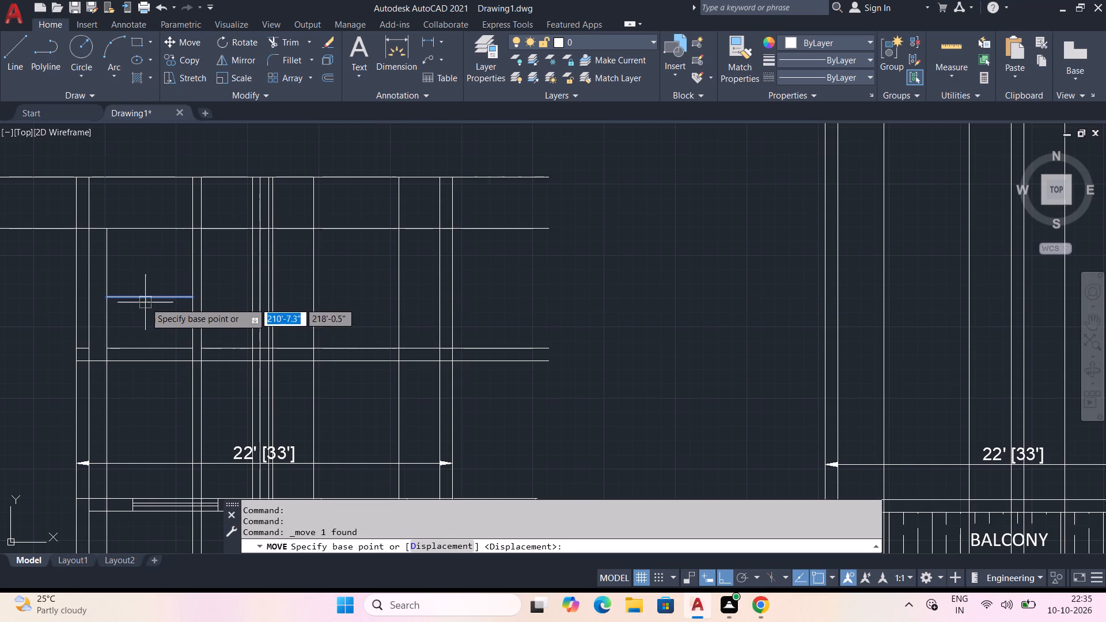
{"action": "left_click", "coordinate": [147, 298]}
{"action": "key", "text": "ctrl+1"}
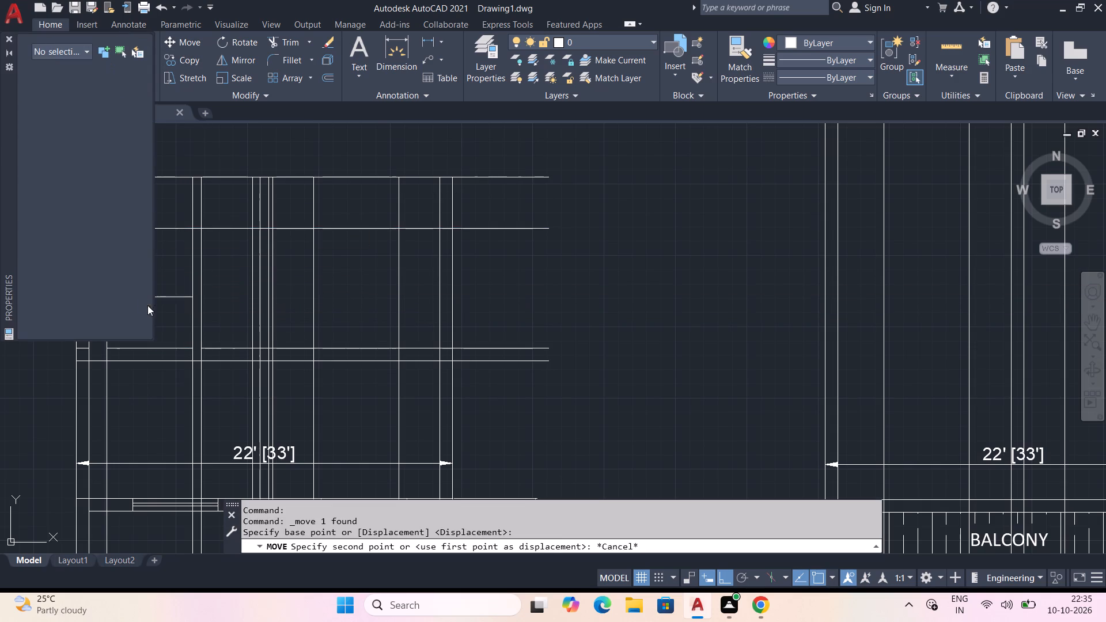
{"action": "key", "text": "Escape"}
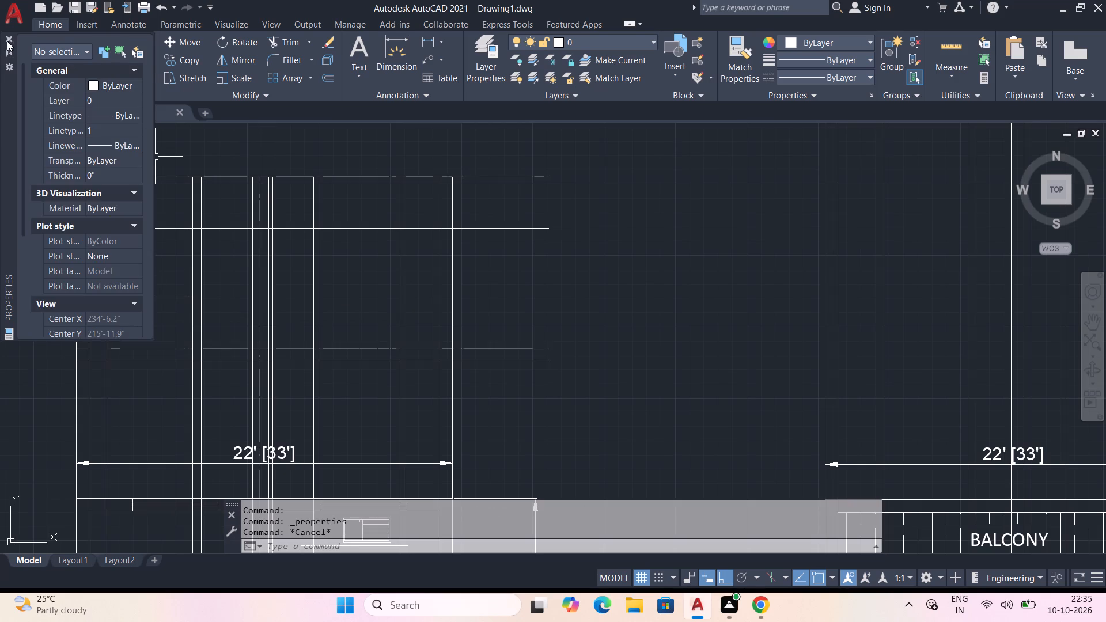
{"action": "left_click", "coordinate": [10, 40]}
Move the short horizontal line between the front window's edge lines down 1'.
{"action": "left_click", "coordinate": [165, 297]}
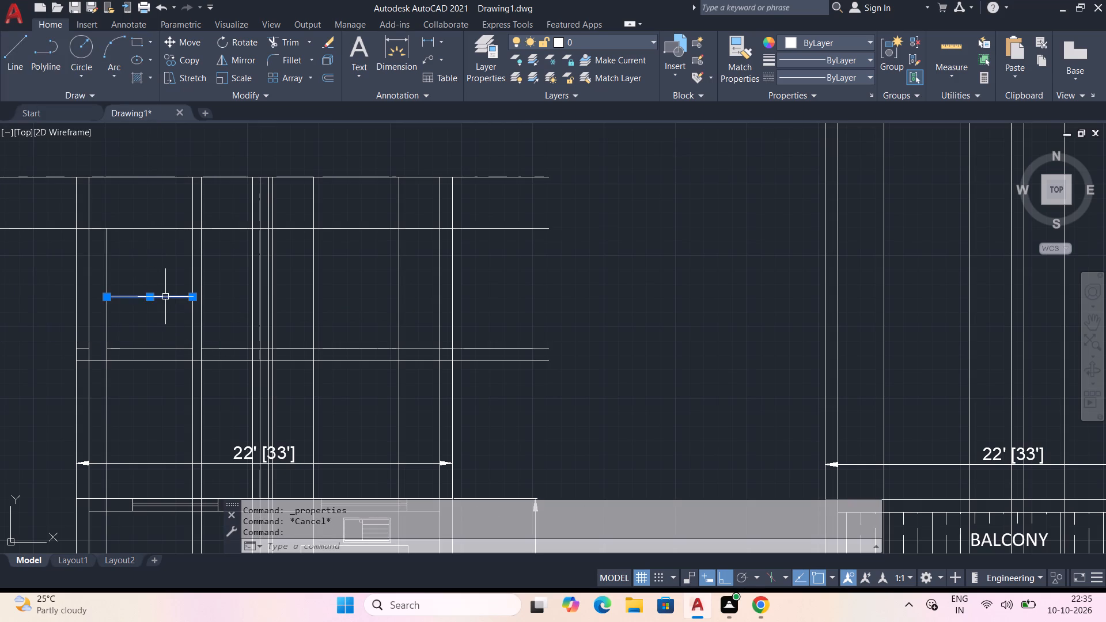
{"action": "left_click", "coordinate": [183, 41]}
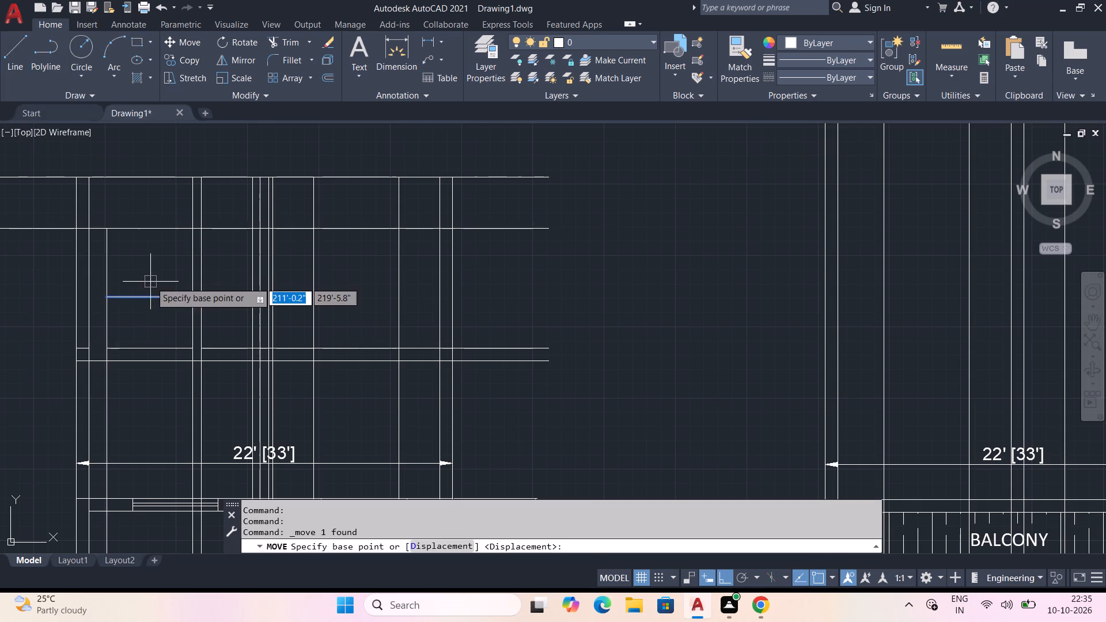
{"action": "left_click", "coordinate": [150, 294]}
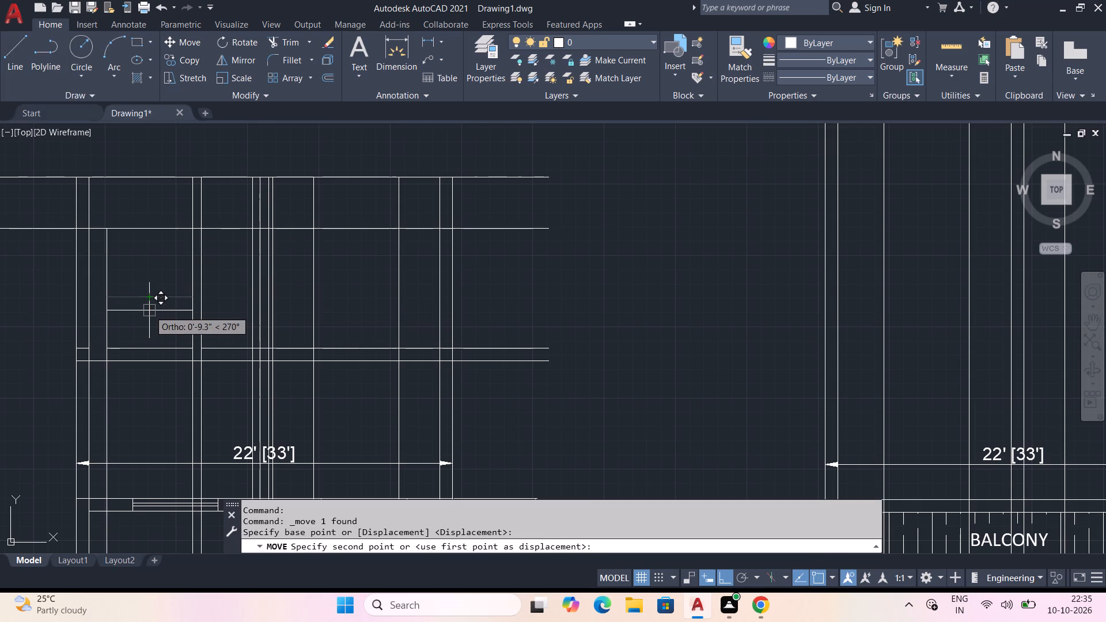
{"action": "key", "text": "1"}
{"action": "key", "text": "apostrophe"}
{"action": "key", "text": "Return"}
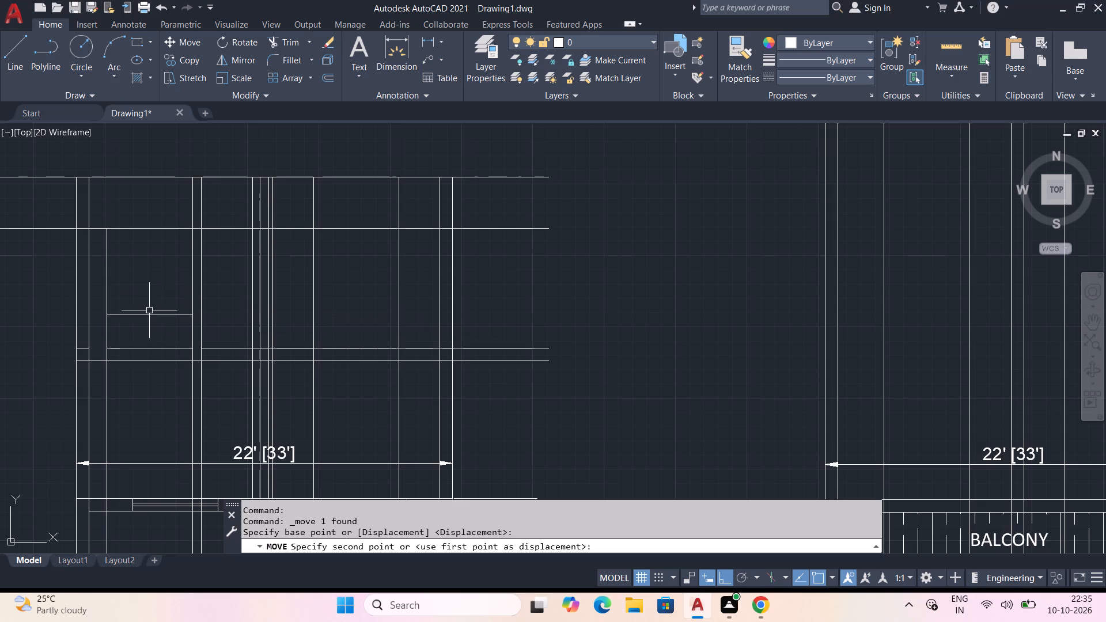
Measure the distance between the moved window line and the upper 9" line.
{"action": "left_click", "coordinate": [948, 48]}
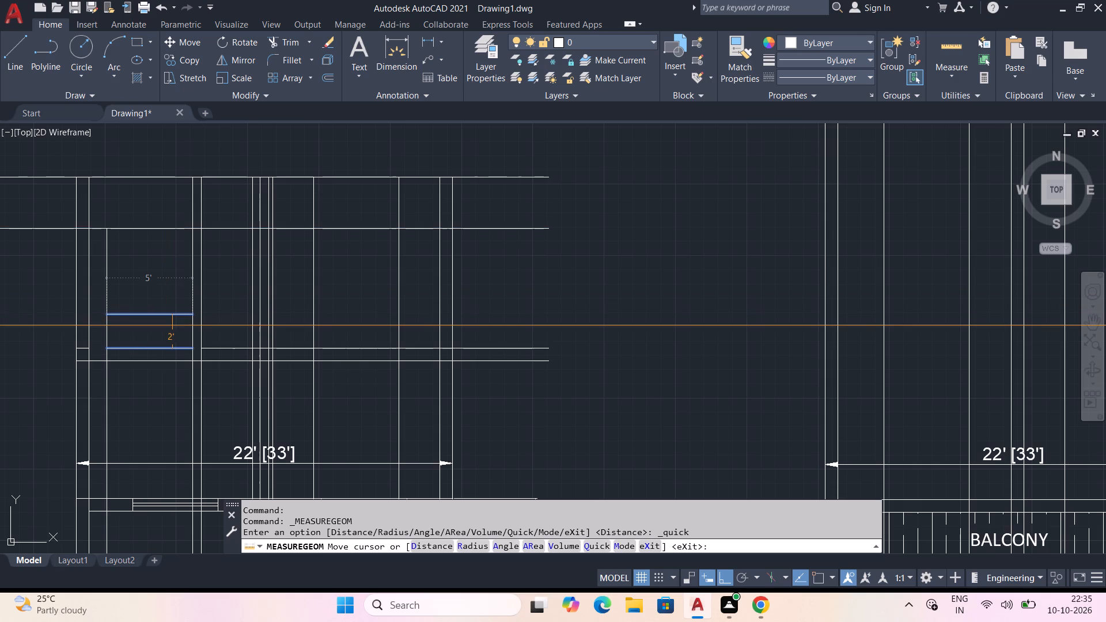
{"action": "key", "text": "Escape"}
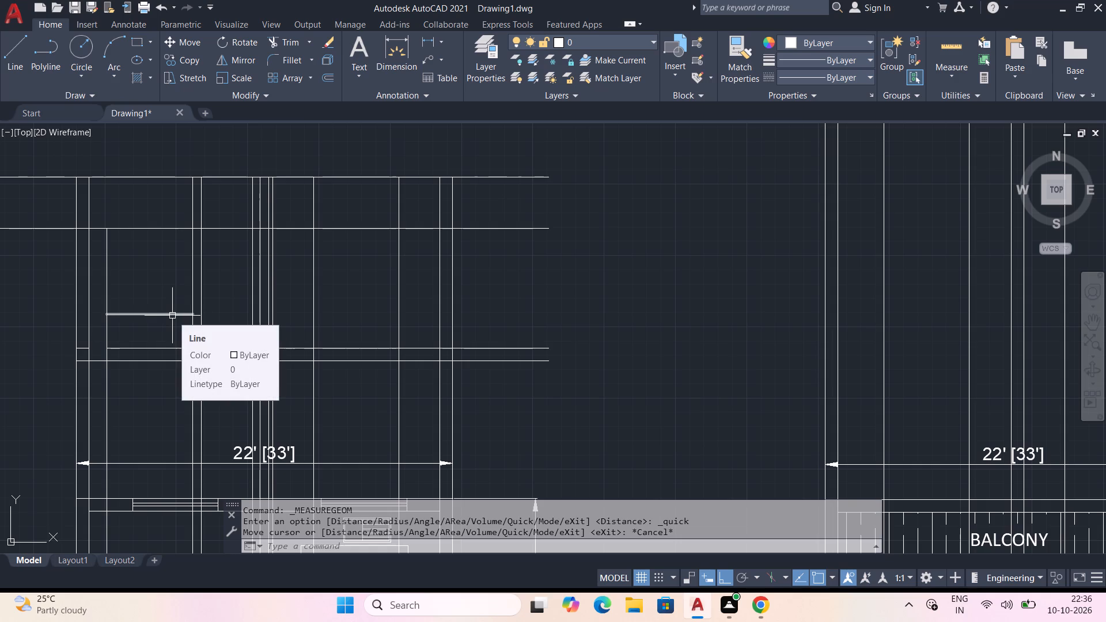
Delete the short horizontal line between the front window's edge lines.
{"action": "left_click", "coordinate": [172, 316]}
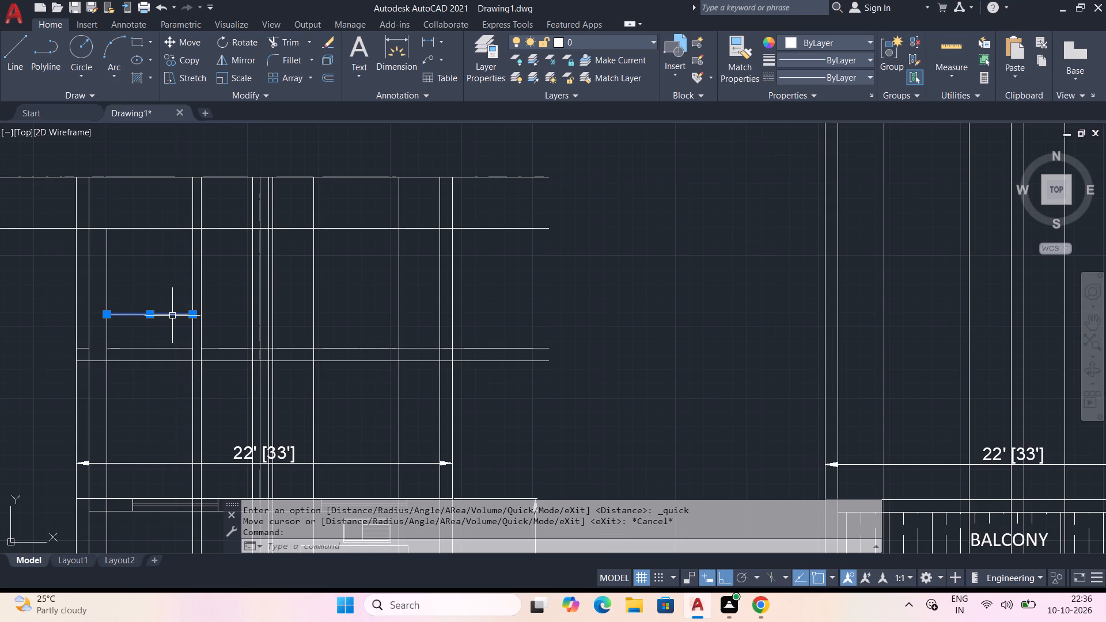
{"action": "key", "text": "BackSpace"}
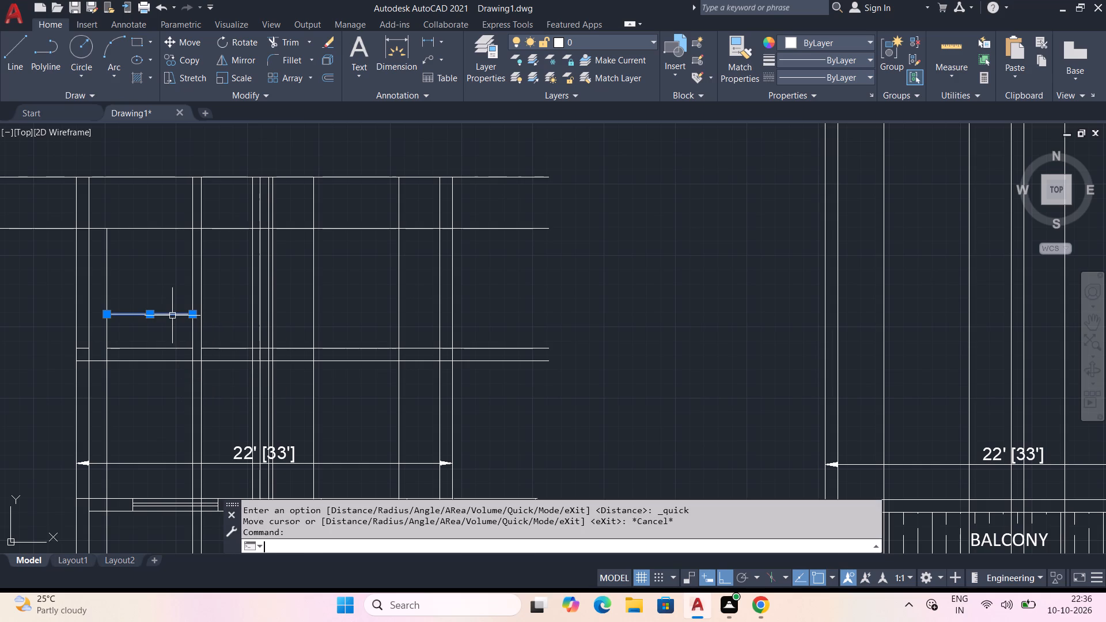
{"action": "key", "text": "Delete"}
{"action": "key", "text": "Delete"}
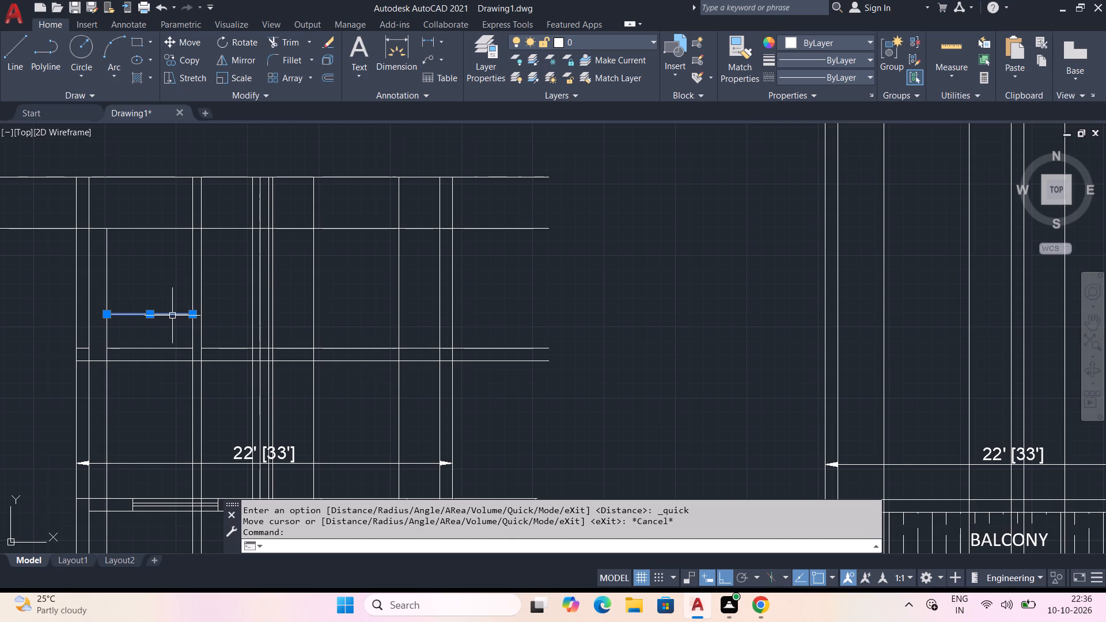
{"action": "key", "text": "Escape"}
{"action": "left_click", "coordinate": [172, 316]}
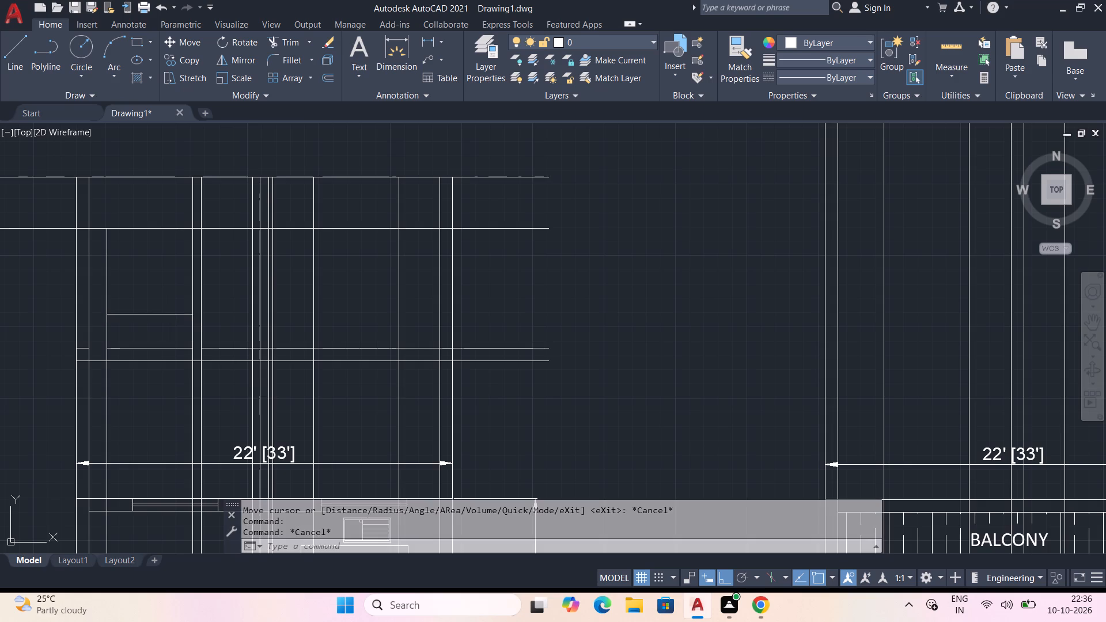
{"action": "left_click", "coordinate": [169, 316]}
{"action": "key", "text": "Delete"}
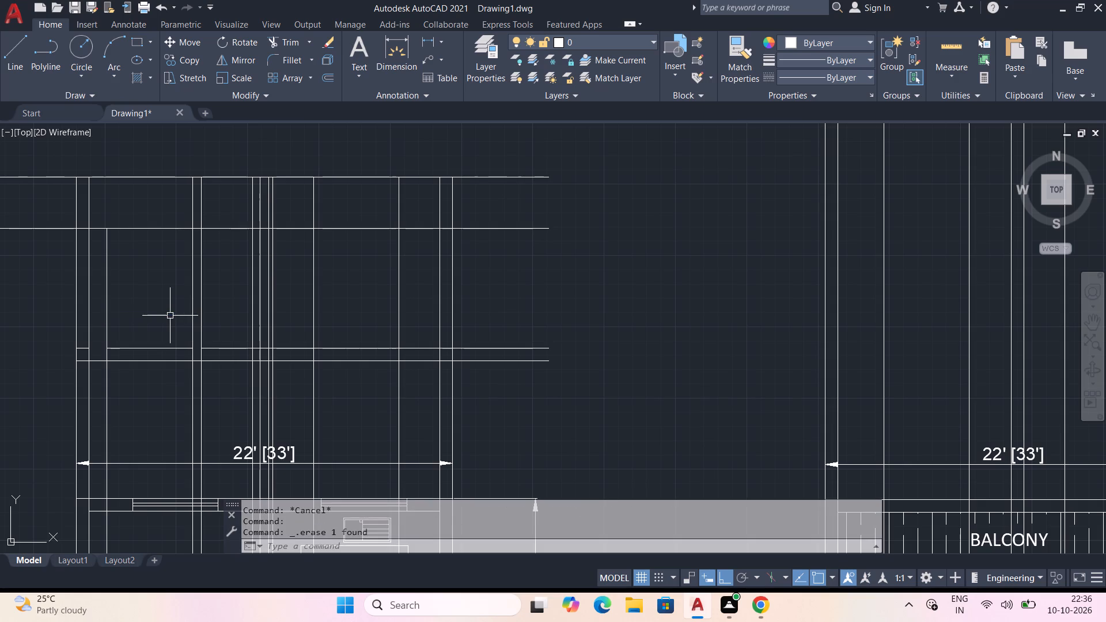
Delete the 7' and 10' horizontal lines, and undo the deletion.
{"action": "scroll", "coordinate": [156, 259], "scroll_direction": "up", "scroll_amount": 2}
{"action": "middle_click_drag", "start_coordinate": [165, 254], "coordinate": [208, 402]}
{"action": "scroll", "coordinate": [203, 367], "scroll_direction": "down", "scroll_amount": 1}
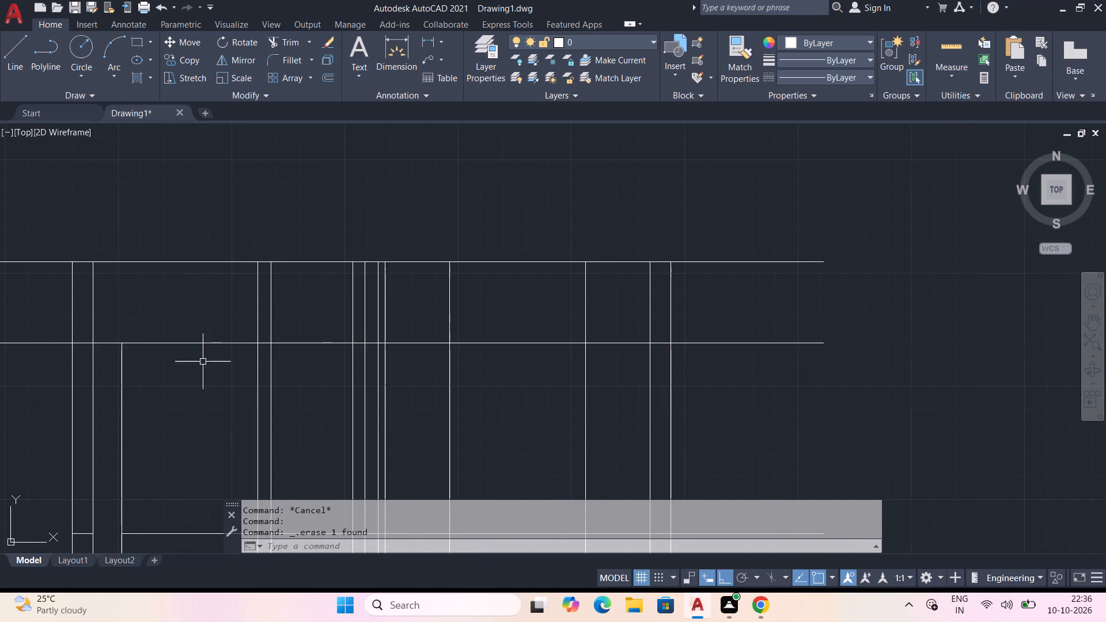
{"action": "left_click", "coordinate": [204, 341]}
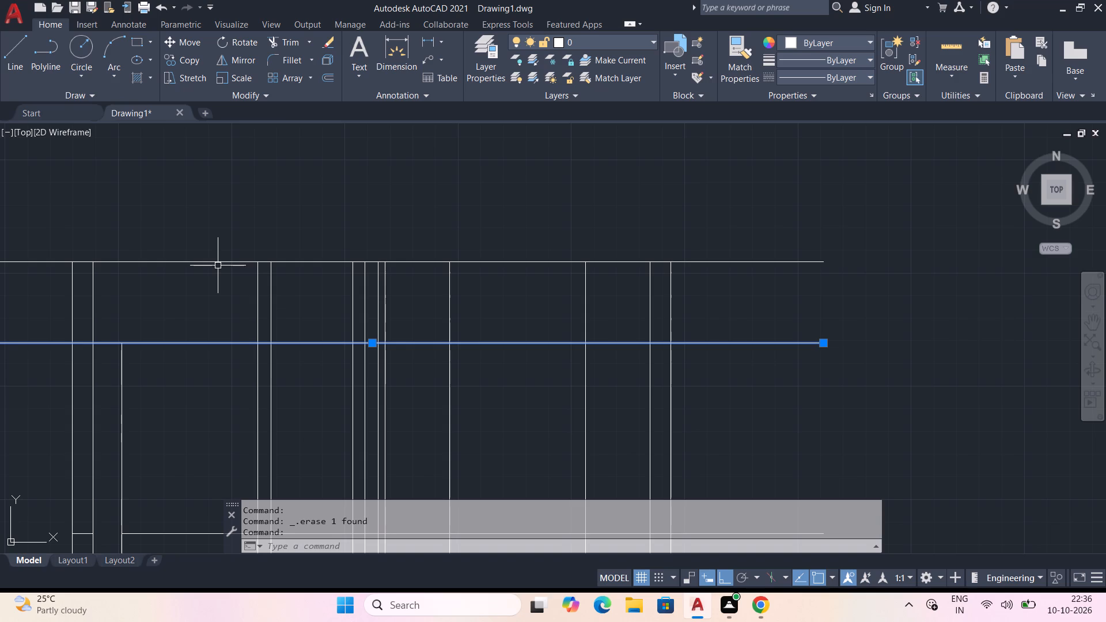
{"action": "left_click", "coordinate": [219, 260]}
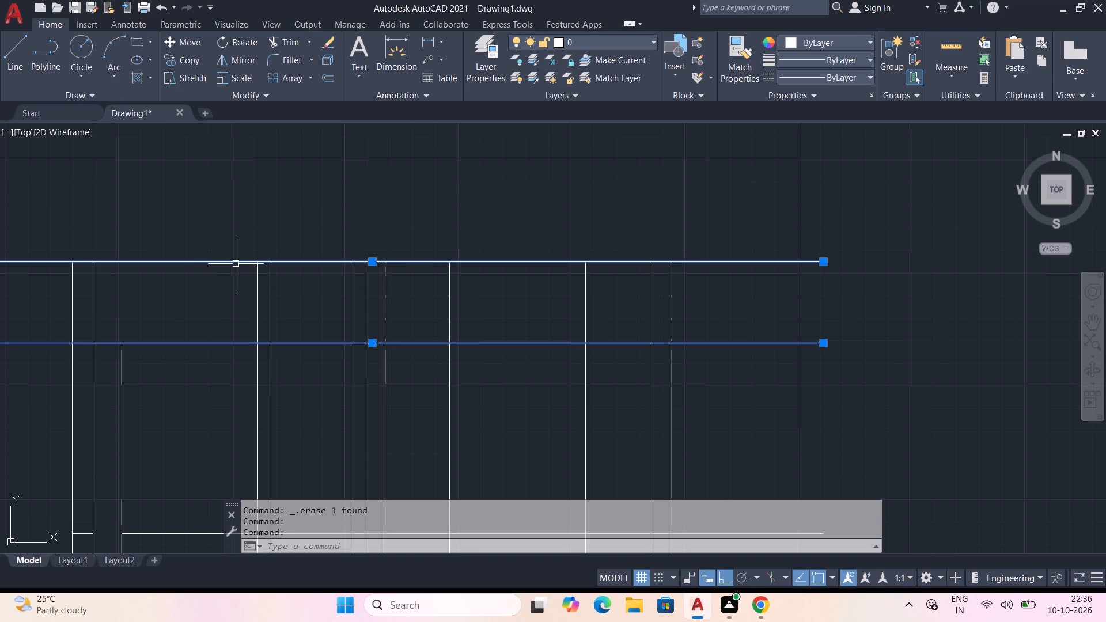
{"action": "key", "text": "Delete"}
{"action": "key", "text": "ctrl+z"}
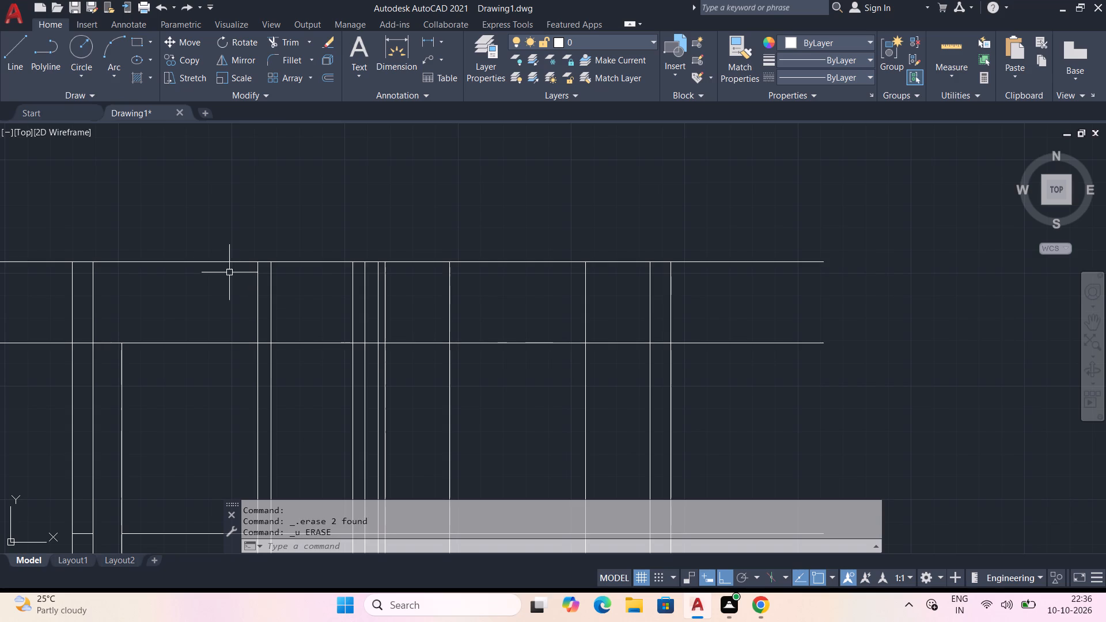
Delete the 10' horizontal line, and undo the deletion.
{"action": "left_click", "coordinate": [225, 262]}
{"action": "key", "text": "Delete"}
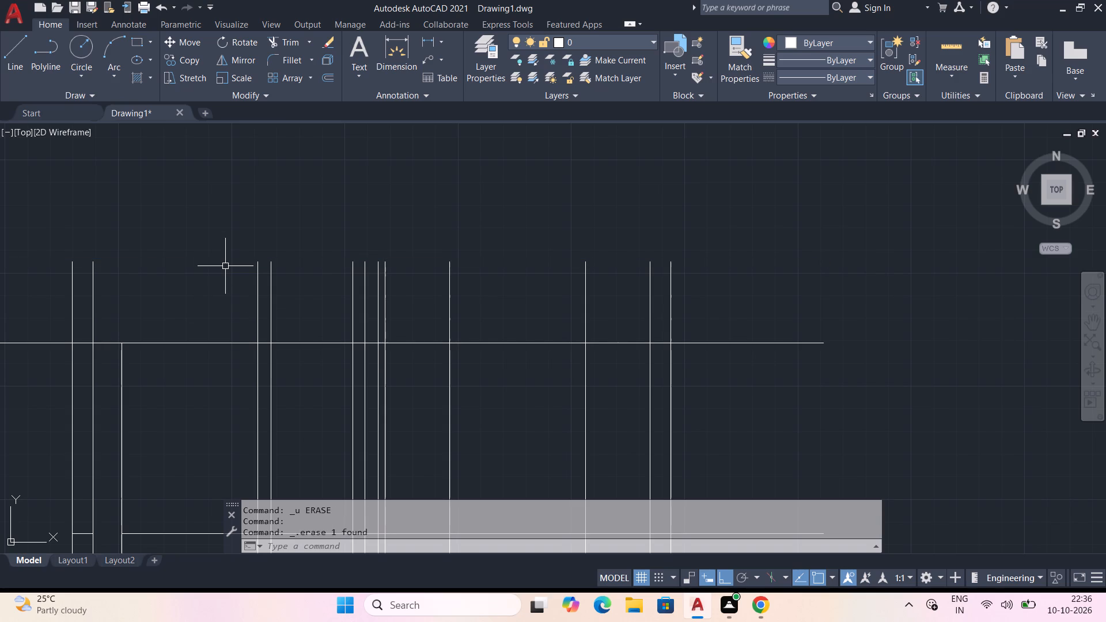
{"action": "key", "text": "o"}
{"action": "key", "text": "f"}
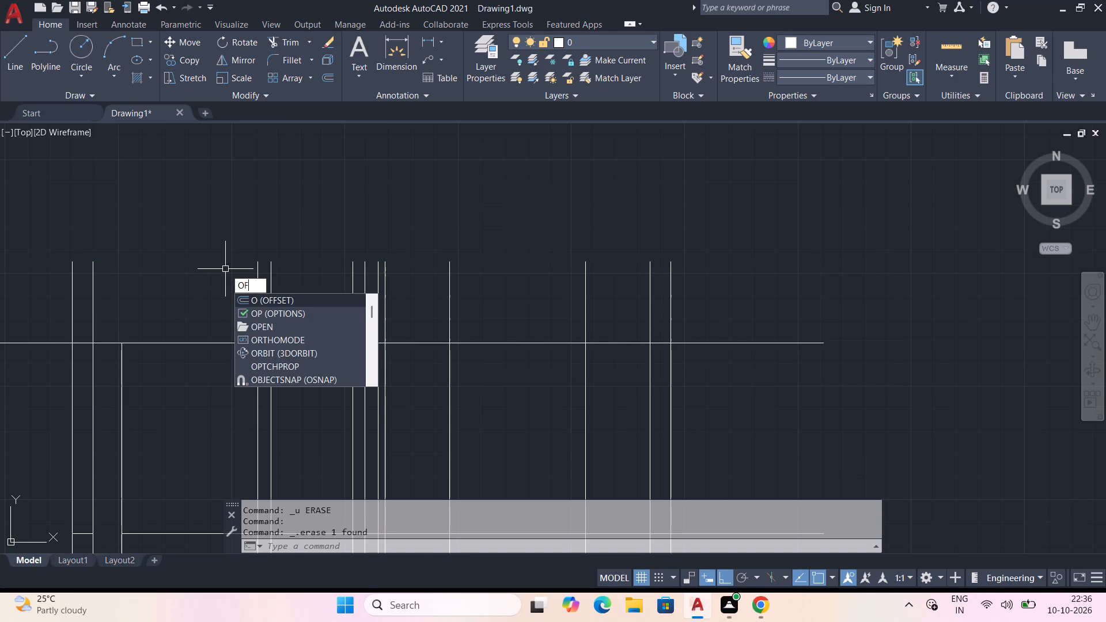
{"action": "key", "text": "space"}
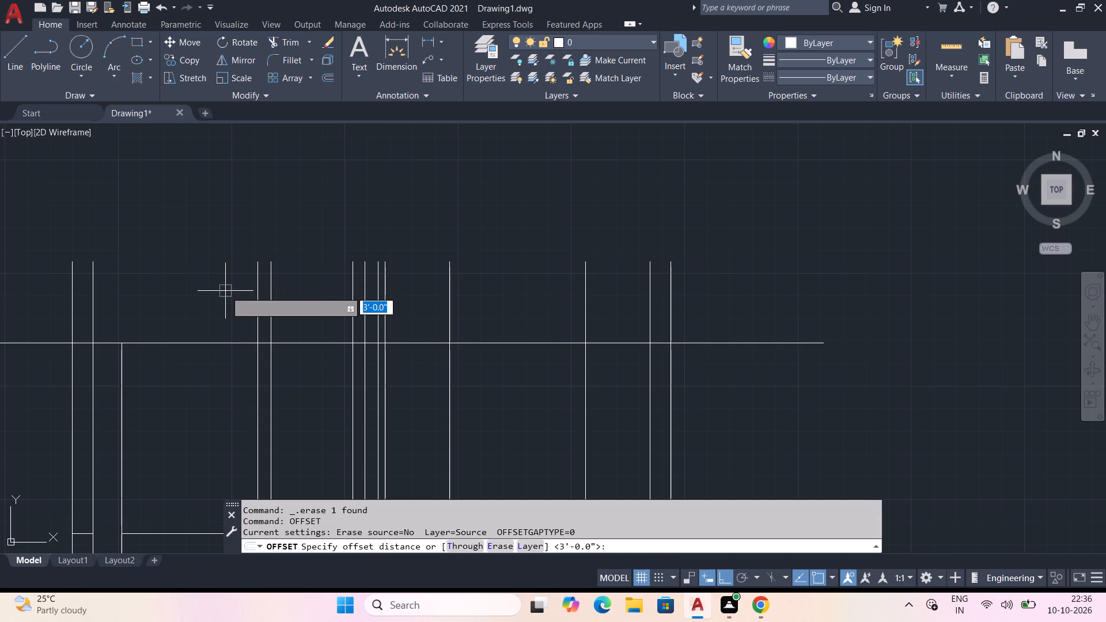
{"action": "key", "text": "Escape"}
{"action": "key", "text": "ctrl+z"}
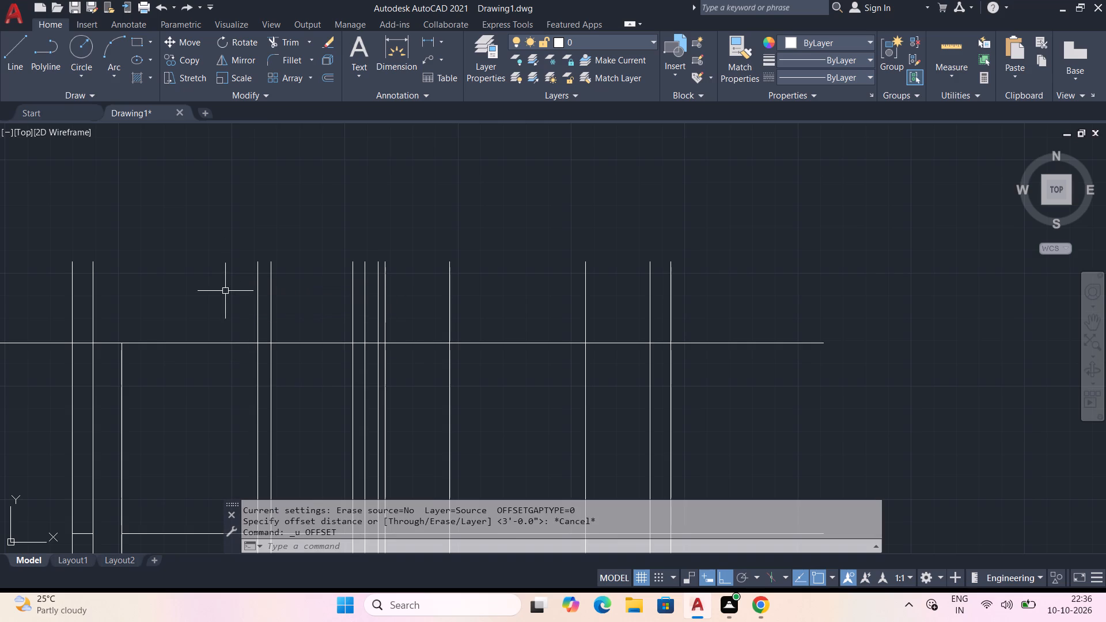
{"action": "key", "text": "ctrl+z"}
Offset the 7' horizontal line 6" upward.
{"action": "key", "text": "p"}
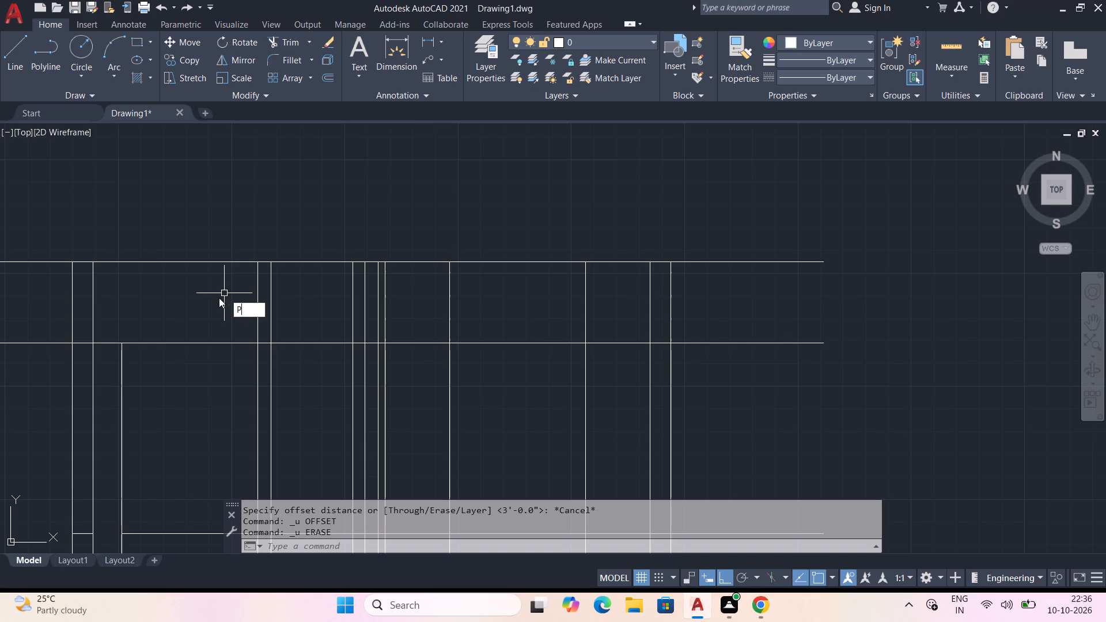
{"action": "key", "text": "BackSpace"}
{"action": "type", "text": "OF"}
{"action": "key", "text": "space"}
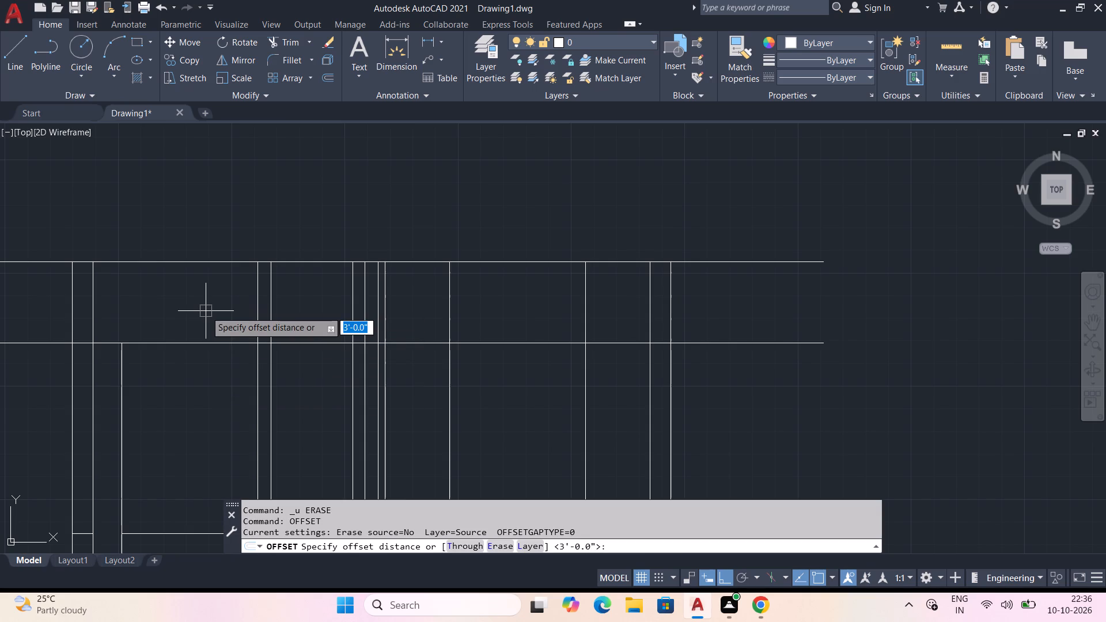
{"action": "key", "text": "6"}
{"action": "type", "text": "\""}
{"action": "key", "text": "space"}
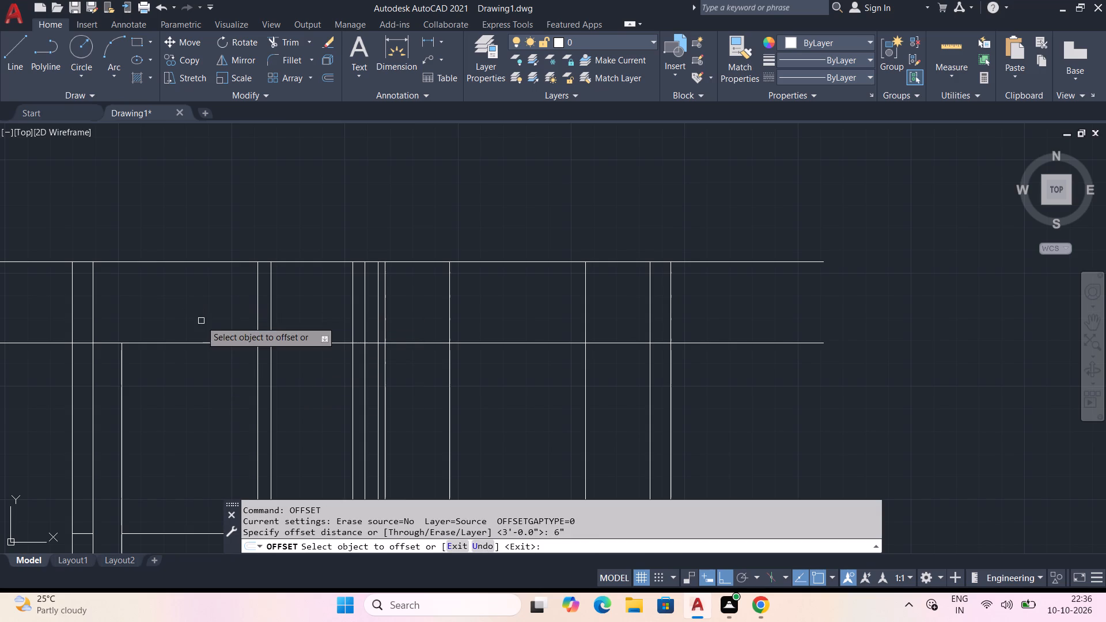
{"action": "left_click", "coordinate": [207, 344]}
{"action": "left_click", "coordinate": [207, 328]}
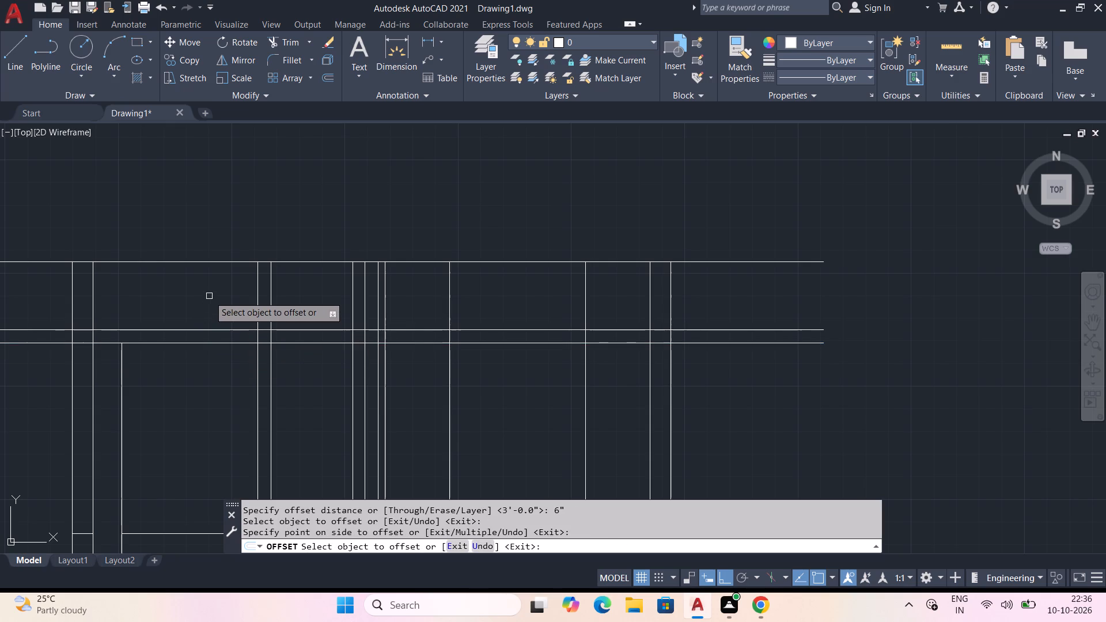
Measure the height between the 9" and 7' horizontal lines of the elevation.
{"action": "key", "text": "Escape"}
{"action": "left_click", "coordinate": [948, 47]}
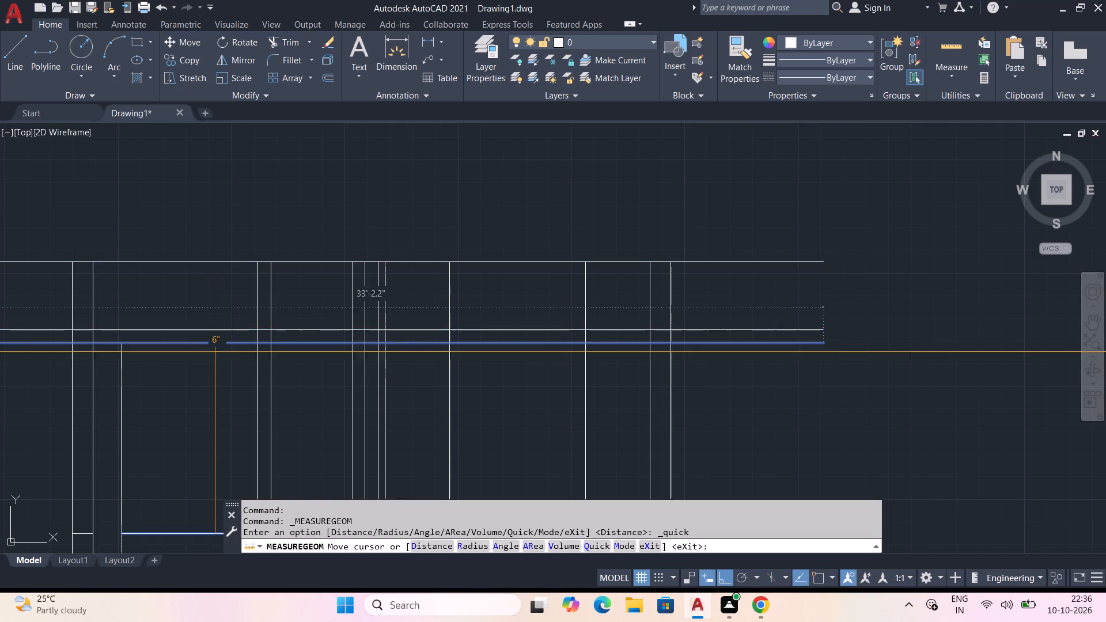
{"action": "middle_click_drag", "start_coordinate": [206, 405], "coordinate": [198, 236]}
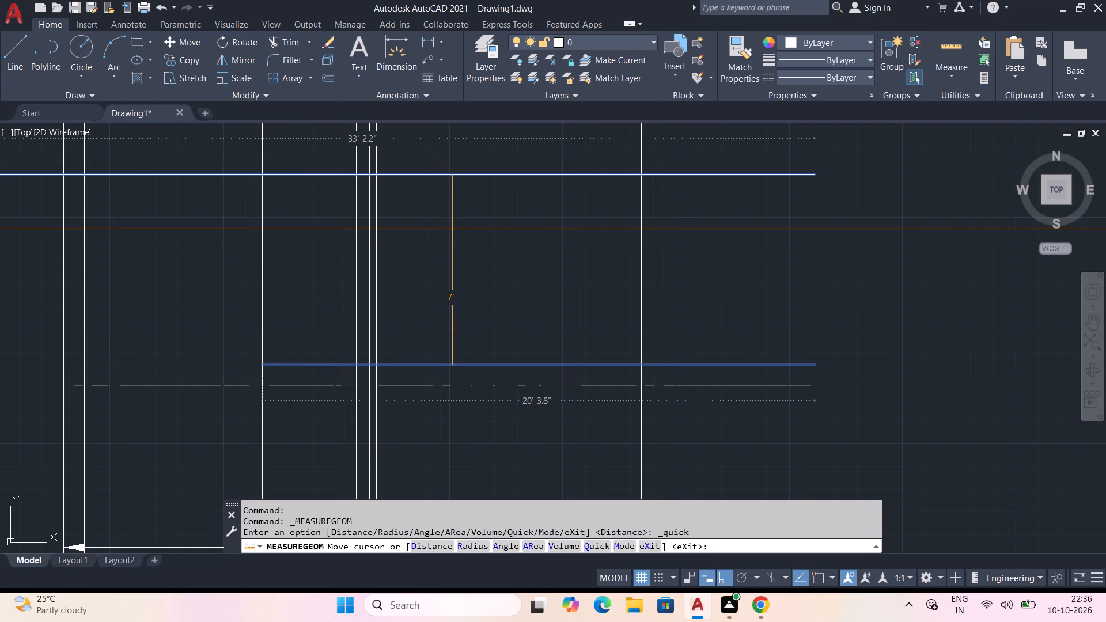
{"action": "key", "text": "Escape"}
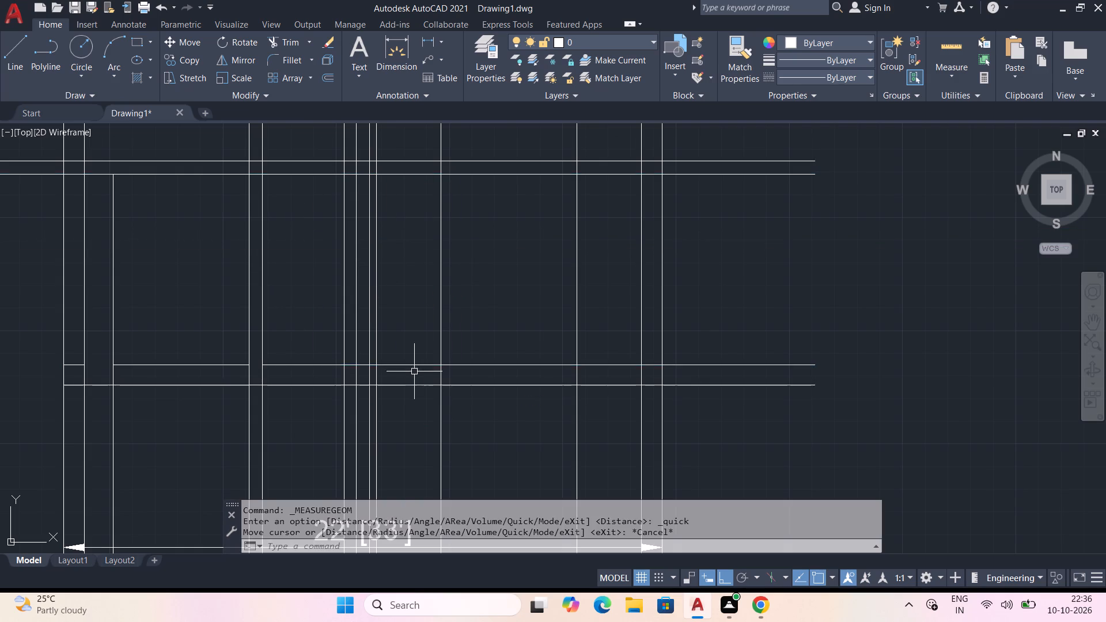
Examine the ground-floor plan's front door, walls and windows against the vertical lines projected up to the elevation.
{"action": "middle_click_drag", "start_coordinate": [414, 371], "coordinate": [392, 128]}
{"action": "scroll", "coordinate": [392, 130], "scroll_direction": "down", "scroll_amount": 3}
{"action": "middle_click_drag", "start_coordinate": [368, 439], "coordinate": [370, 306]}
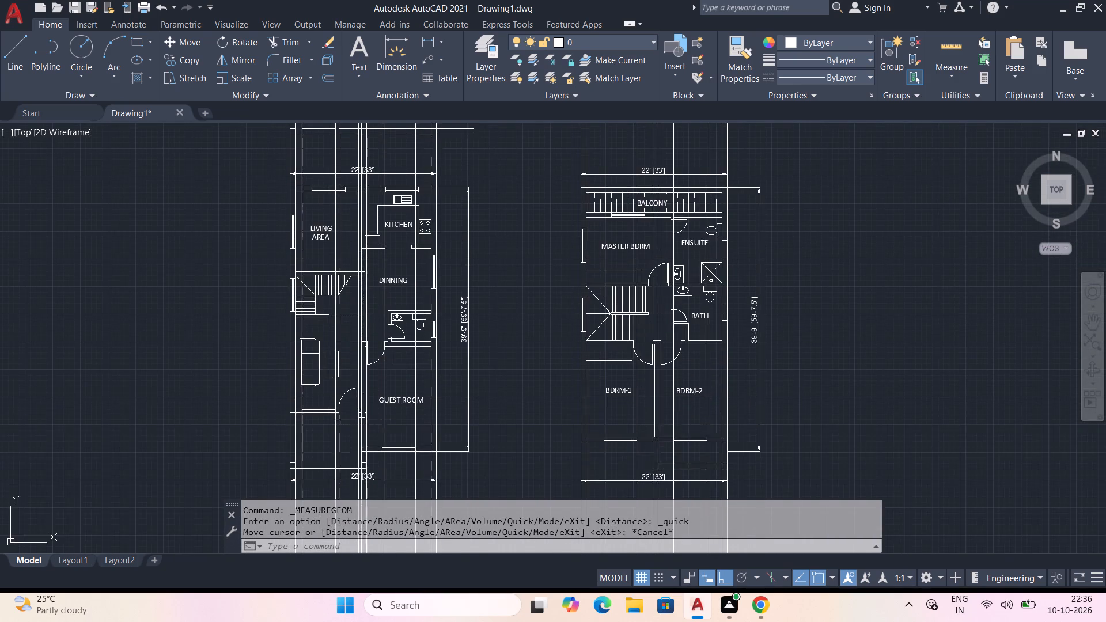
{"action": "scroll", "coordinate": [362, 426], "scroll_direction": "up", "scroll_amount": 1}
{"action": "middle_click_drag", "start_coordinate": [362, 425], "coordinate": [365, 374]}
{"action": "scroll", "coordinate": [374, 366], "scroll_direction": "up", "scroll_amount": 2}
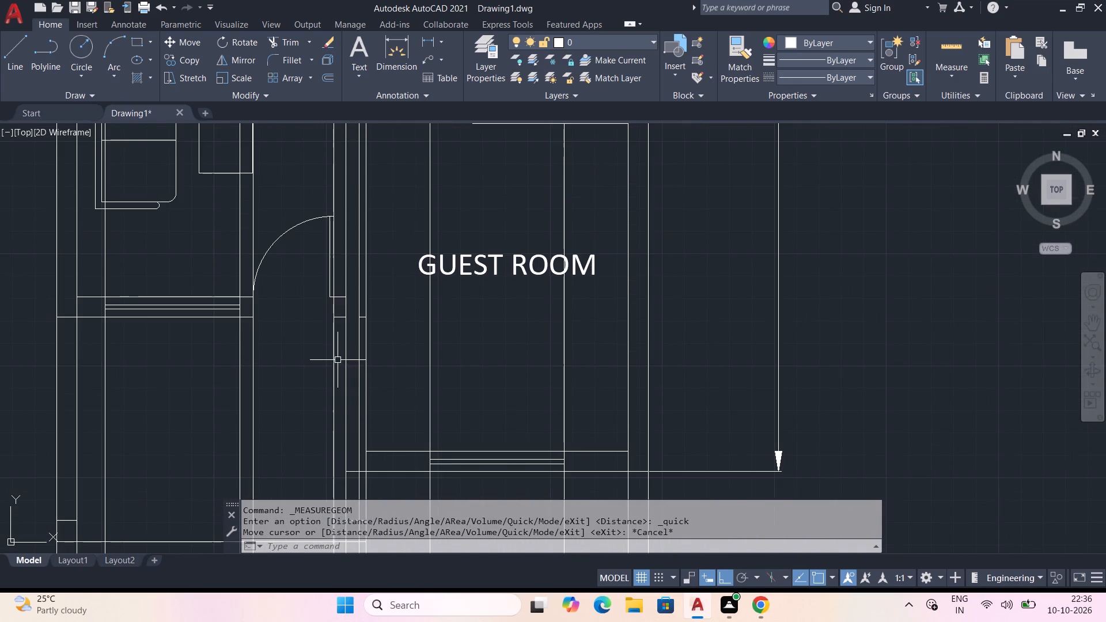
{"action": "middle_click_drag", "start_coordinate": [319, 333], "coordinate": [320, 447]}
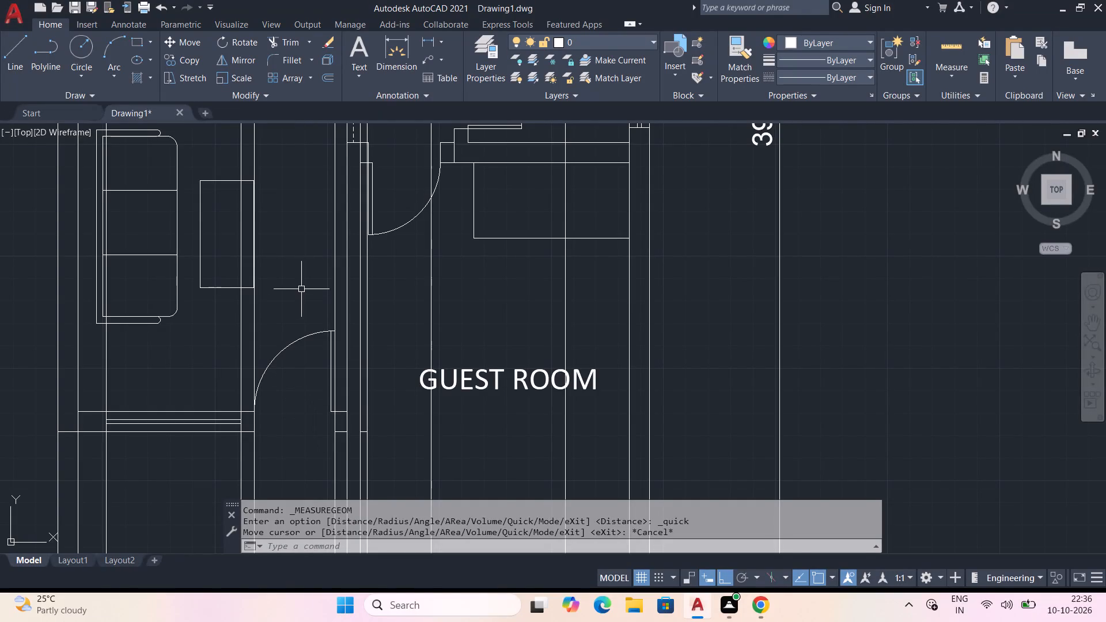
{"action": "middle_click_drag", "start_coordinate": [301, 288], "coordinate": [302, 397]}
{"action": "middle_click_drag", "start_coordinate": [295, 200], "coordinate": [255, 552]}
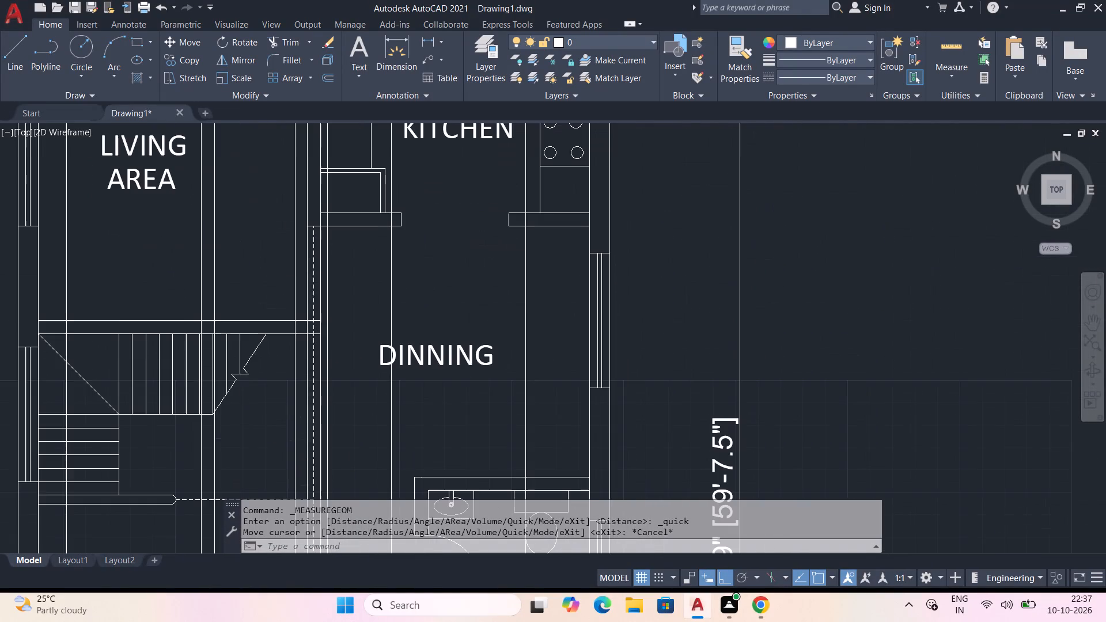
{"action": "middle_click_drag", "start_coordinate": [259, 360], "coordinate": [262, 452]}
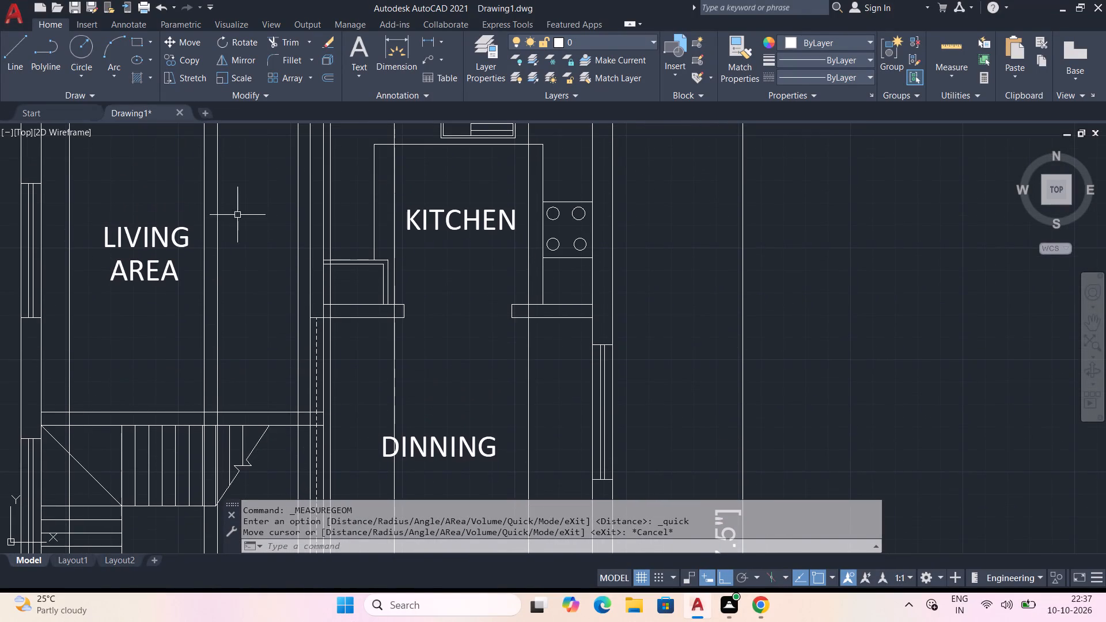
{"action": "middle_click_drag", "start_coordinate": [243, 209], "coordinate": [248, 397]}
{"action": "middle_click_drag", "start_coordinate": [248, 328], "coordinate": [226, 612]}
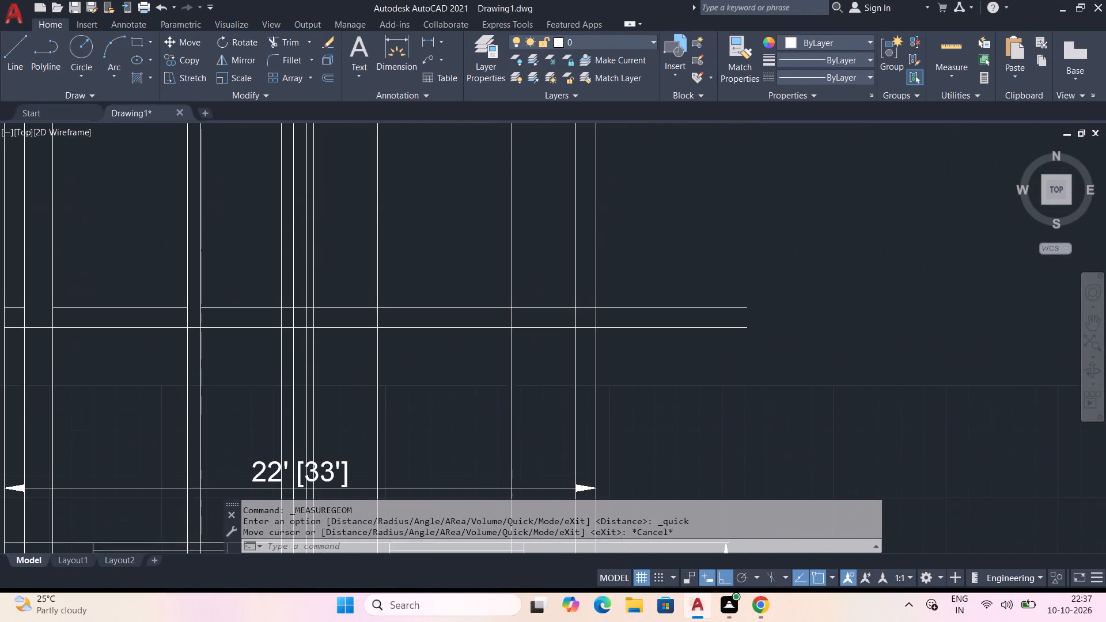
{"action": "middle_click_drag", "start_coordinate": [226, 612], "coordinate": [228, 602]}
{"action": "middle_click_drag", "start_coordinate": [234, 323], "coordinate": [235, 436]}
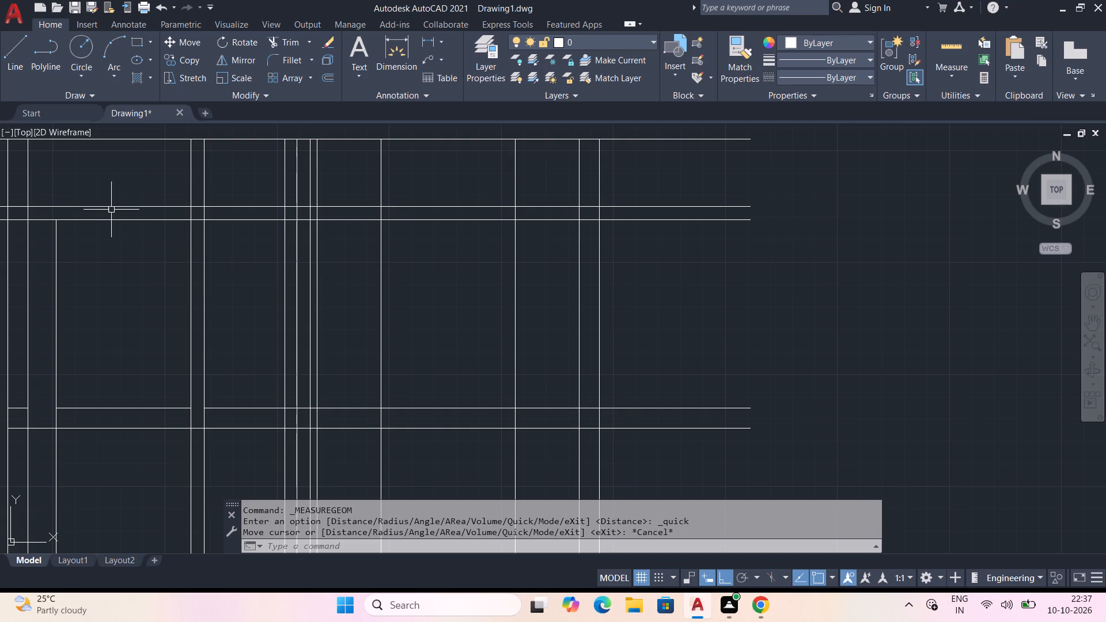
Measure again the height between the 9" and 7' horizontal lines on the elevation.
{"action": "left_click", "coordinate": [952, 45]}
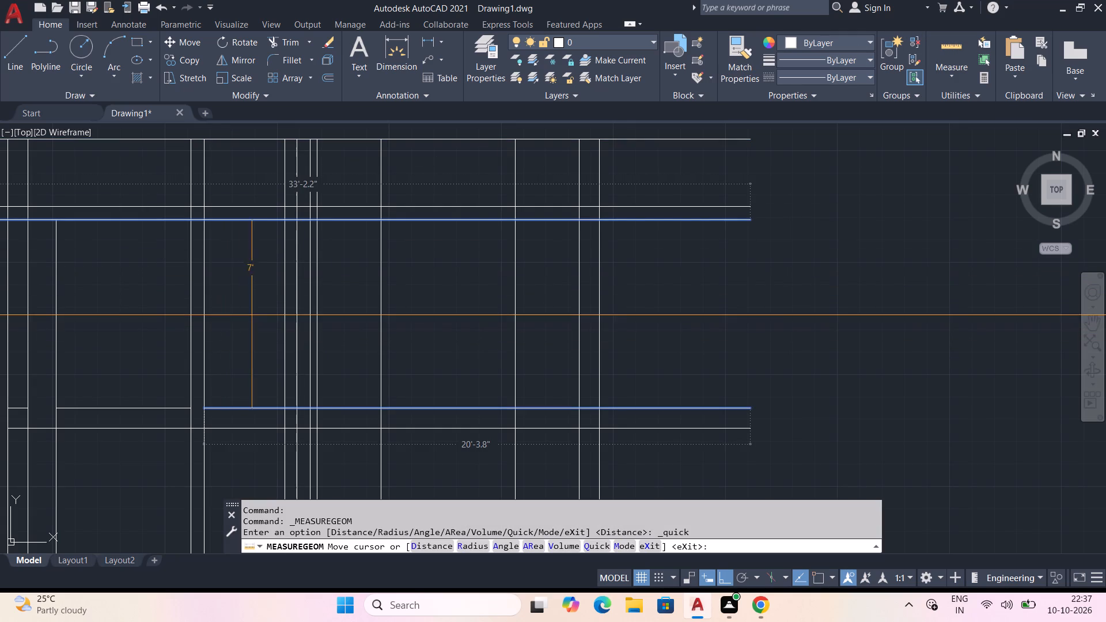
{"action": "scroll", "coordinate": [240, 234], "scroll_direction": "up", "scroll_amount": 1}
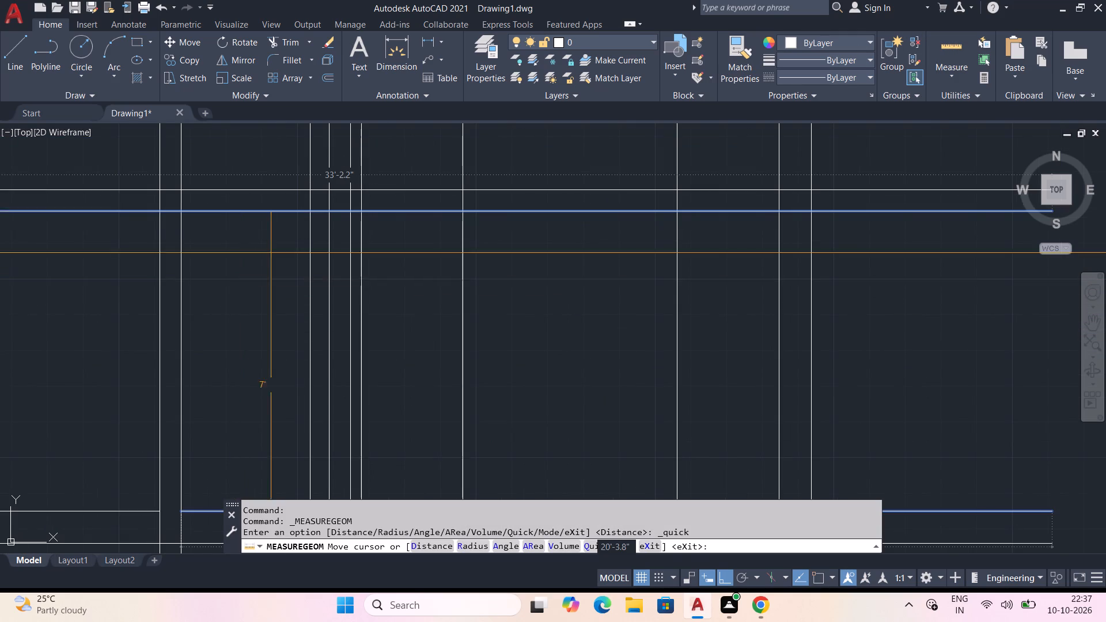
{"action": "scroll", "coordinate": [256, 280], "scroll_direction": "down", "scroll_amount": 2}
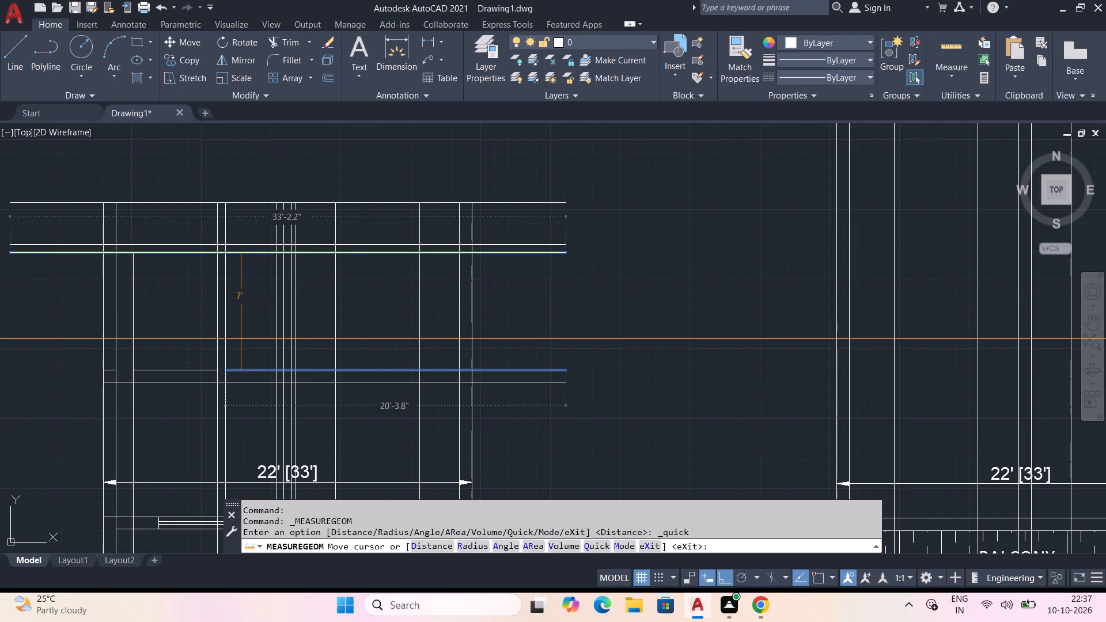
{"action": "key", "text": "Escape"}
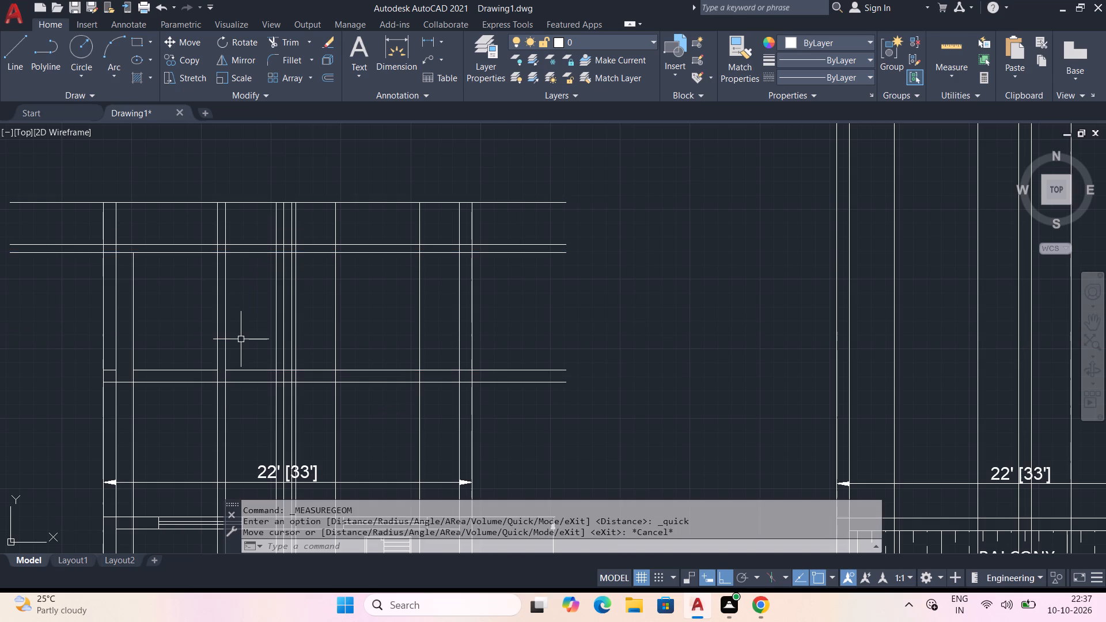
Trim the 9" horizontal line between the two close vertical lines at the right side of the door opening.
{"action": "type", "text": "TR"}
{"action": "key", "text": "space"}
{"action": "scroll", "coordinate": [275, 365], "scroll_direction": "up", "scroll_amount": 2}
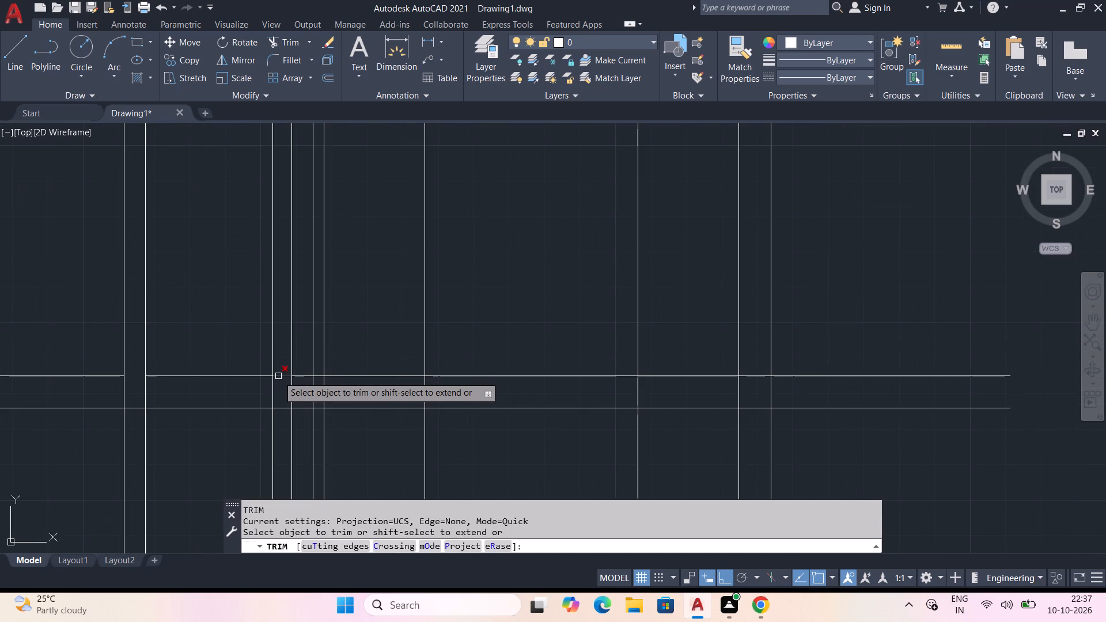
{"action": "left_click", "coordinate": [279, 376]}
{"action": "key", "text": "Escape"}
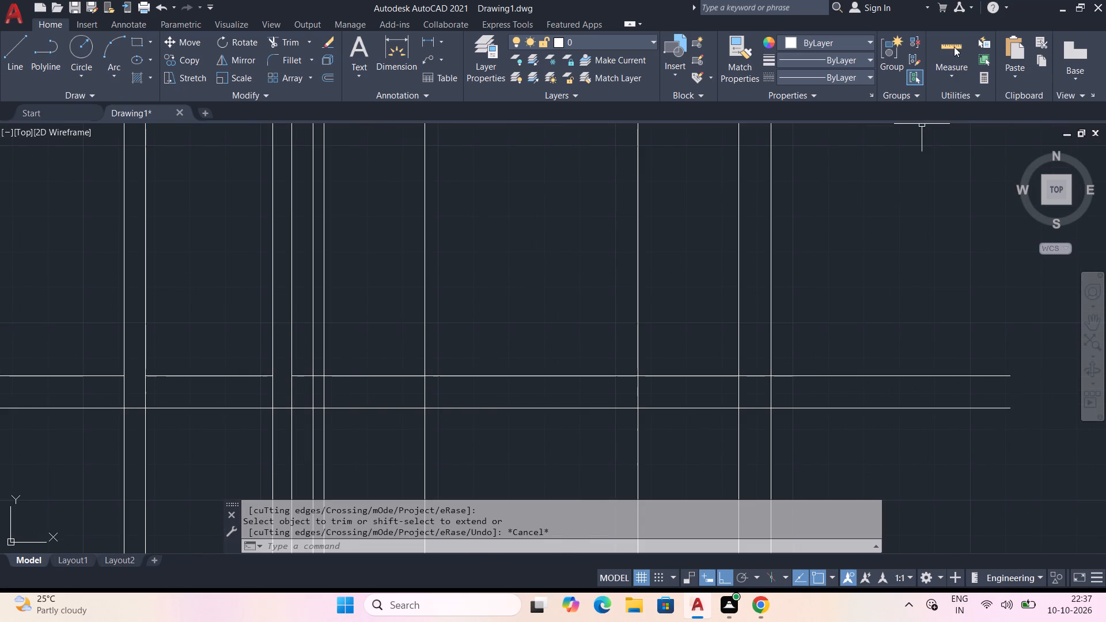
Measure the door opening on the elevation.
{"action": "left_click", "coordinate": [957, 45]}
{"action": "scroll", "coordinate": [215, 268], "scroll_direction": "down", "scroll_amount": 1}
{"action": "key", "text": "Escape"}
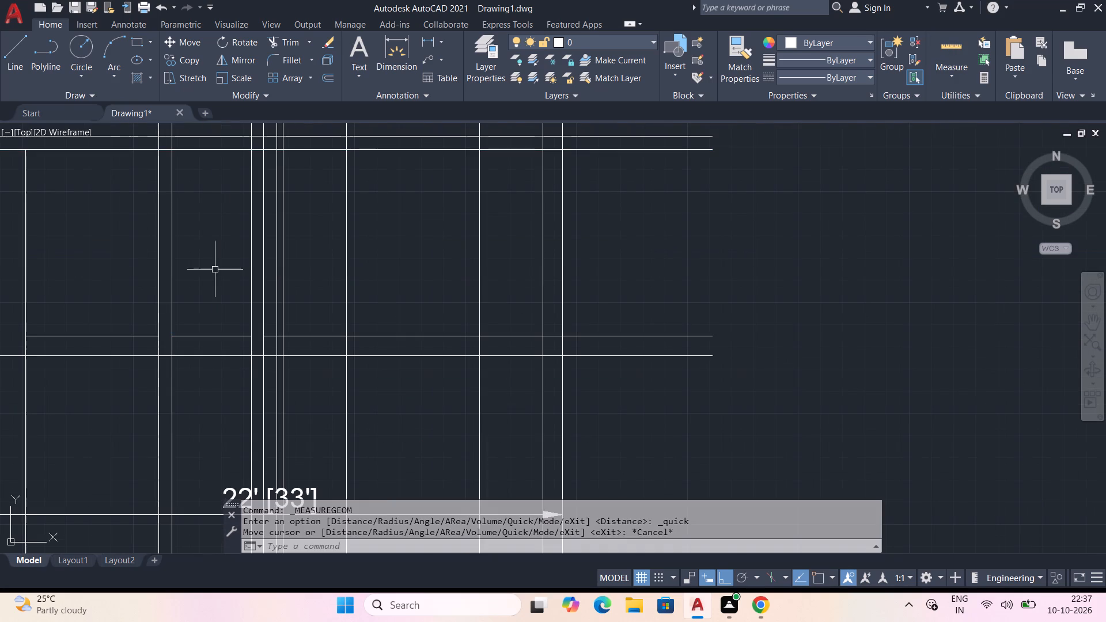
Trim the four vertical lines flanking the door opening between the top of the 6" band and the 10' line.
{"action": "middle_click_drag", "start_coordinate": [192, 244], "coordinate": [195, 302]}
{"action": "type", "text": "TR"}
{"action": "key", "text": "space"}
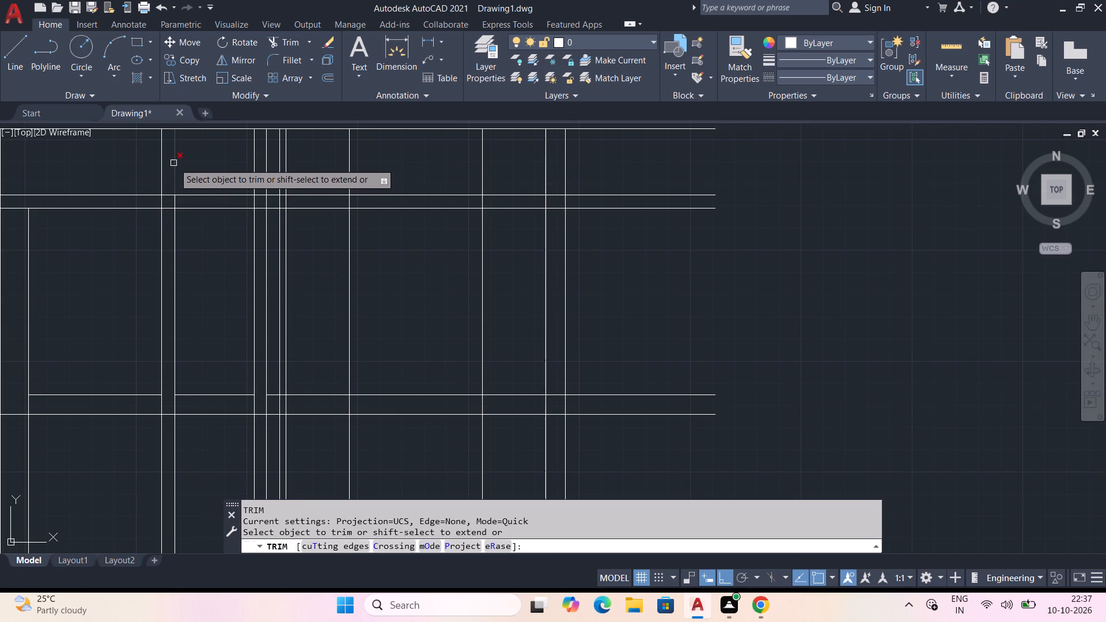
{"action": "left_click", "coordinate": [179, 162]}
{"action": "left_click", "coordinate": [161, 165]}
{"action": "left_click", "coordinate": [162, 166]}
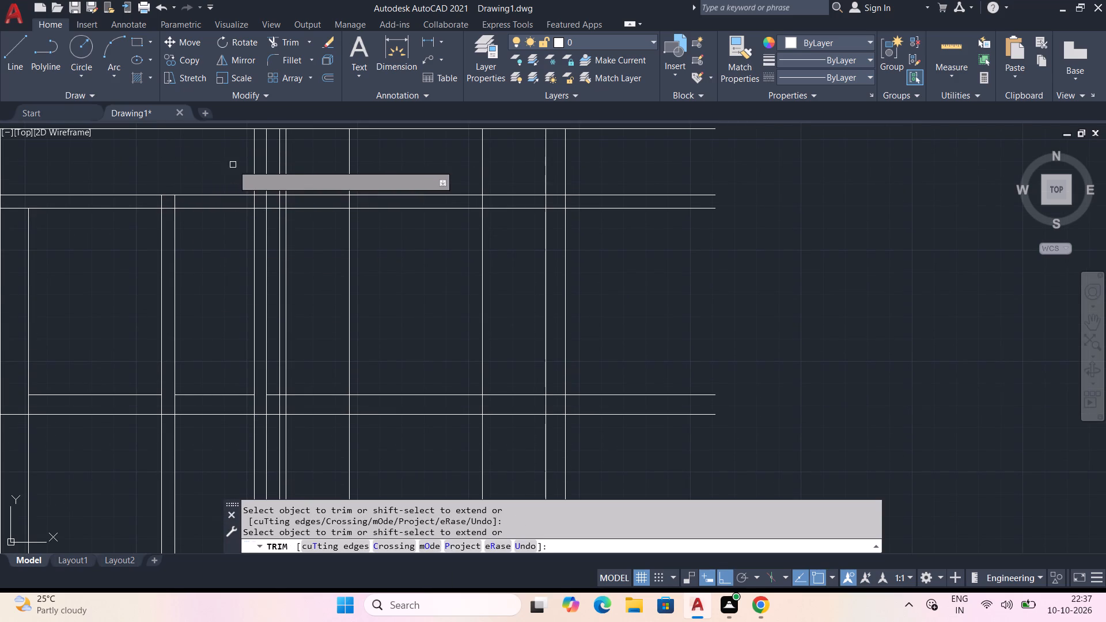
{"action": "left_click", "coordinate": [256, 165]}
{"action": "left_click", "coordinate": [266, 164]}
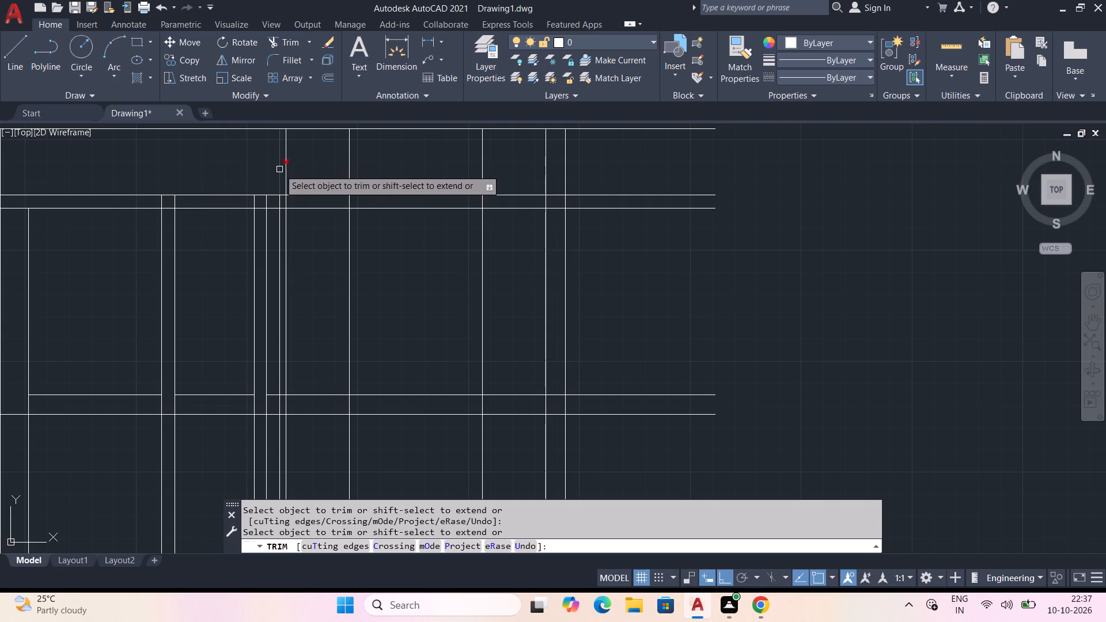
Trim the 7' line across both narrow strips beside the door opening, and the four vertical lines within the 6" band.
{"action": "scroll", "coordinate": [165, 206], "scroll_direction": "up", "scroll_amount": 1}
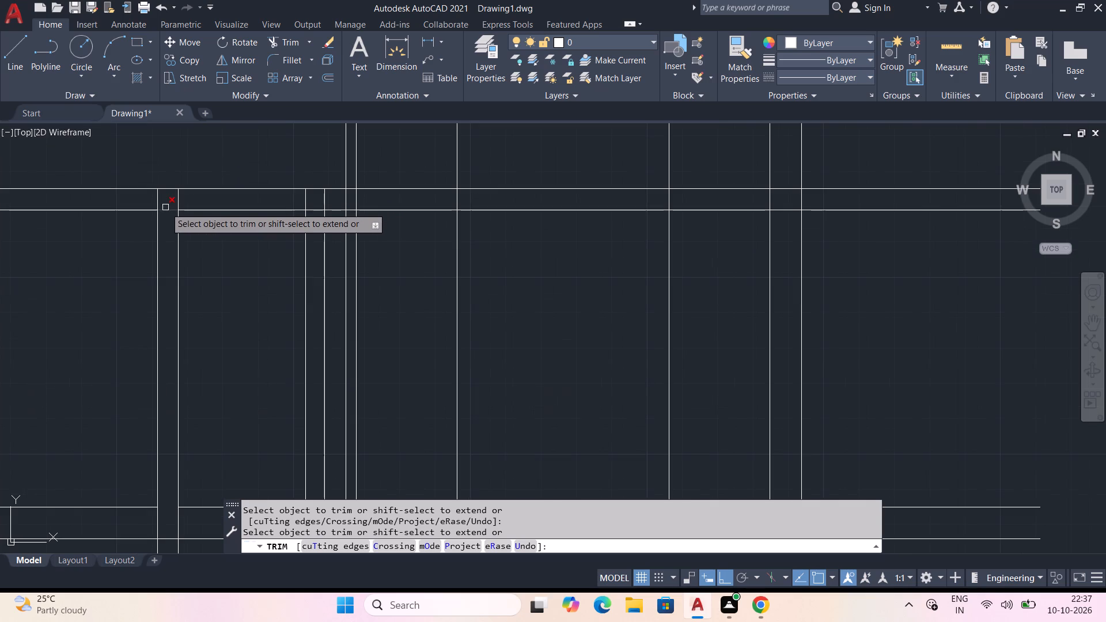
{"action": "left_click", "coordinate": [167, 210]}
{"action": "left_click", "coordinate": [158, 196]}
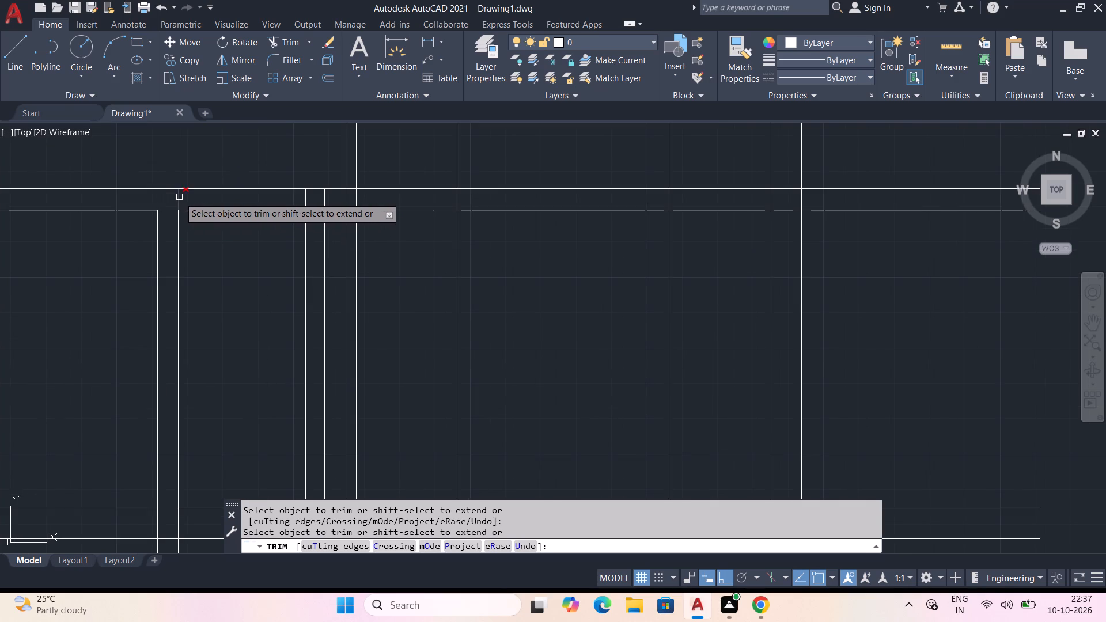
{"action": "left_click", "coordinate": [179, 197]}
{"action": "left_click", "coordinate": [308, 198]}
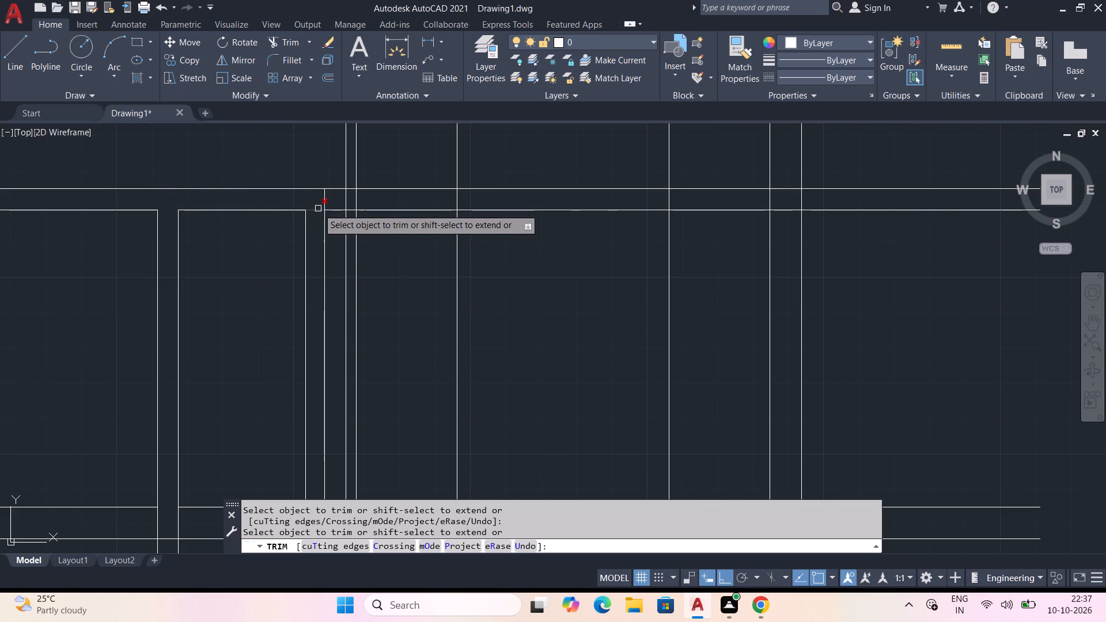
{"action": "left_click", "coordinate": [318, 207]}
{"action": "left_click", "coordinate": [323, 198]}
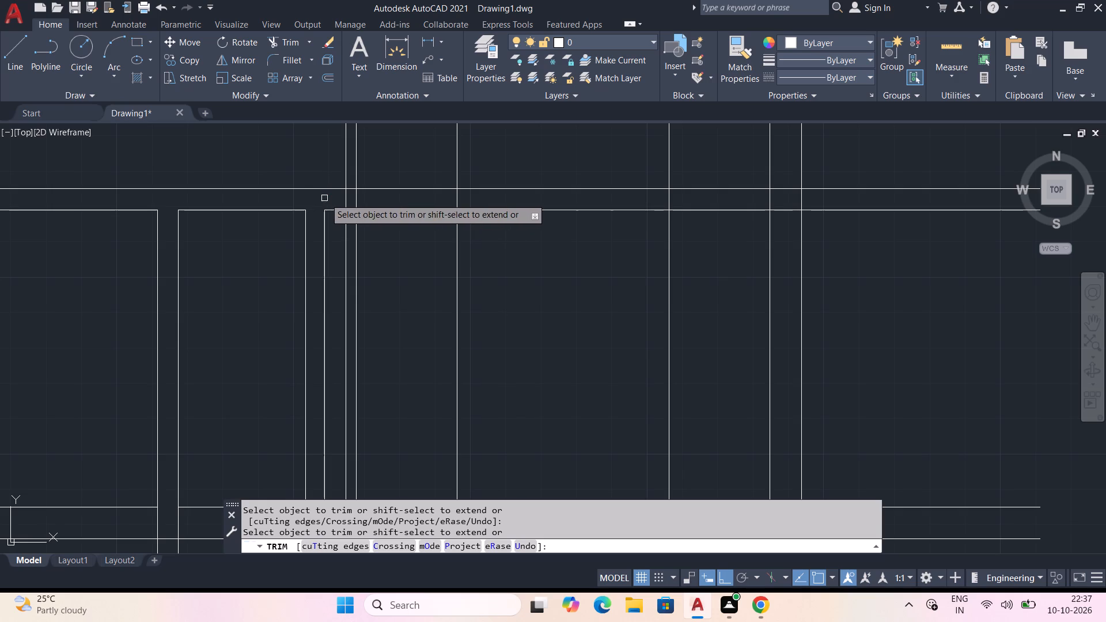
{"action": "key", "text": "Escape"}
Measure the width and height of the door opening between the two strips.
{"action": "left_click", "coordinate": [958, 45]}
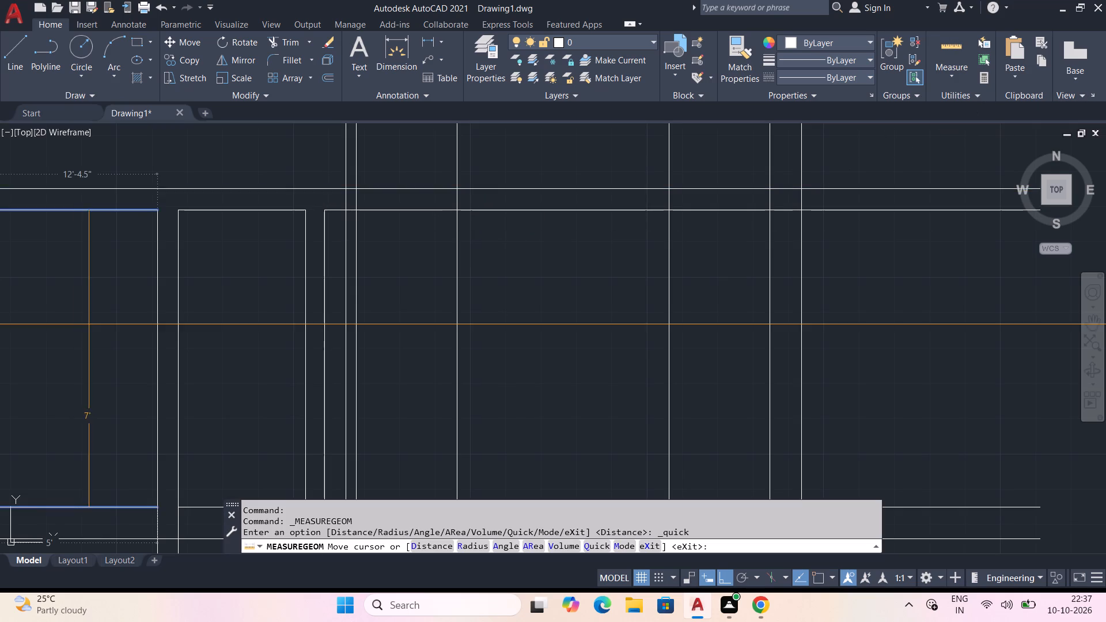
{"action": "middle_click_drag", "start_coordinate": [255, 336], "coordinate": [240, 273]}
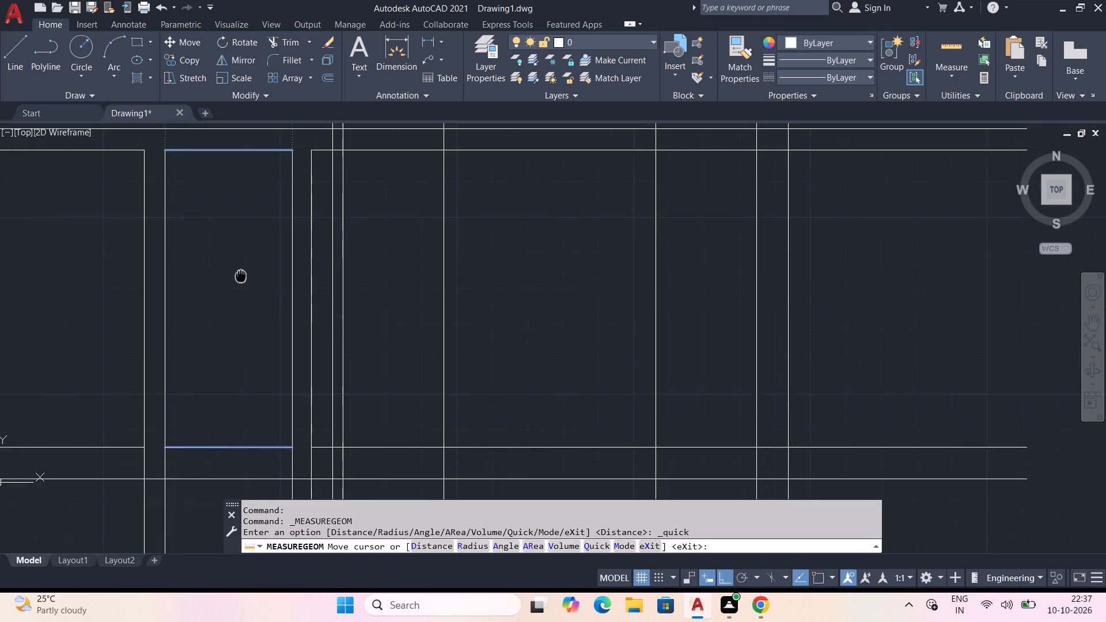
{"action": "middle_click_drag", "start_coordinate": [240, 273], "coordinate": [240, 270]}
{"action": "key", "text": "Escape"}
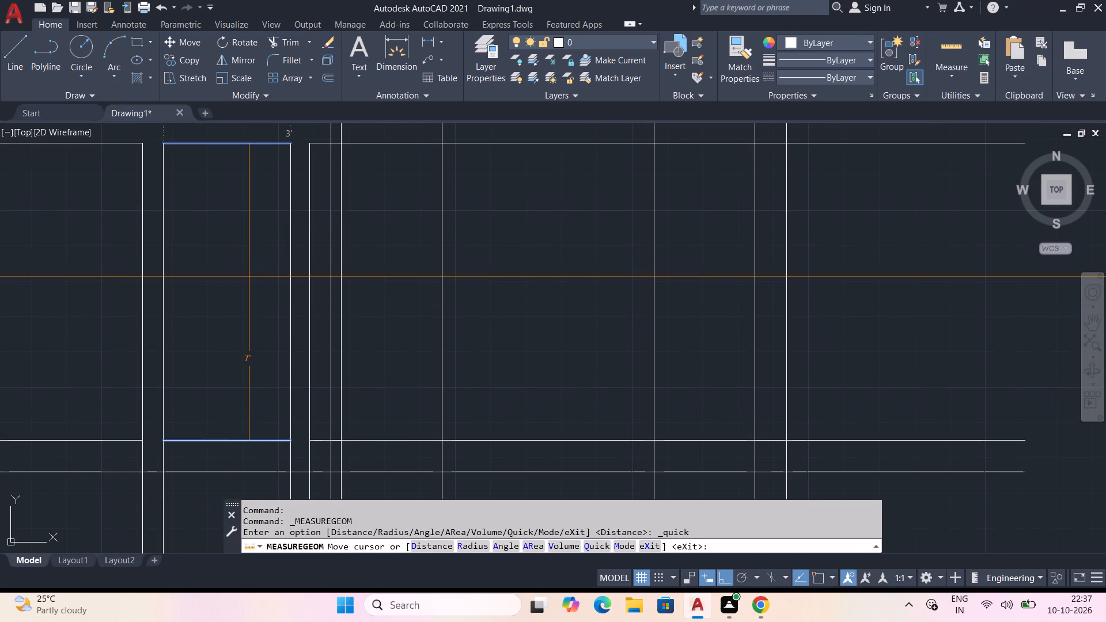
Draw two crossing diagonal lines from the upper corners of the door opening to its base on the 9" line.
{"action": "key", "text": "l"}
{"action": "key", "text": "space"}
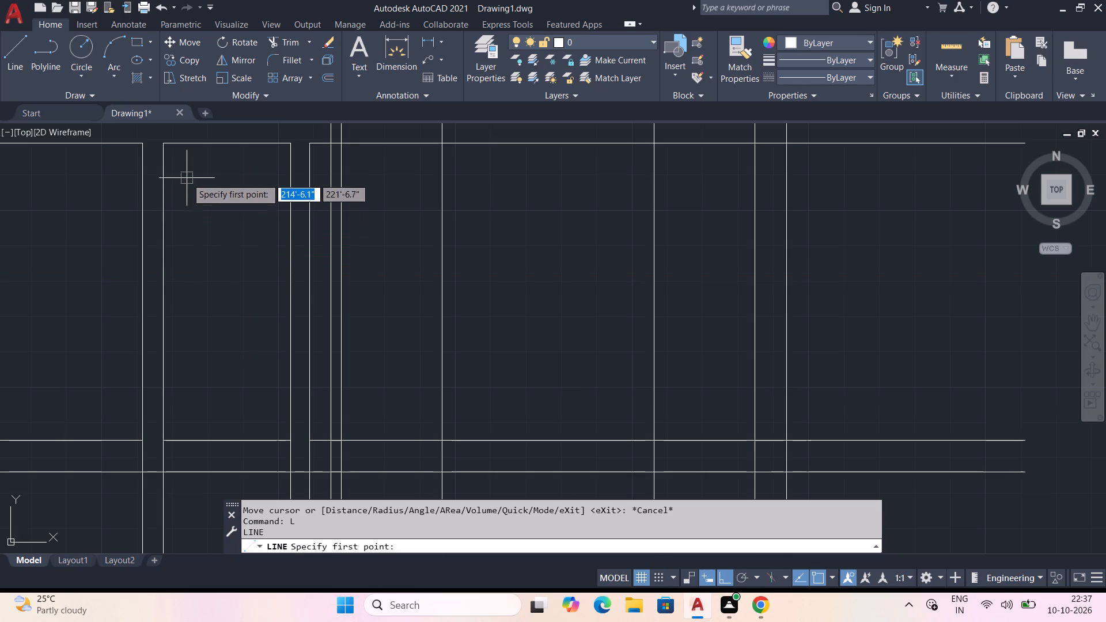
{"action": "left_click", "coordinate": [166, 143]}
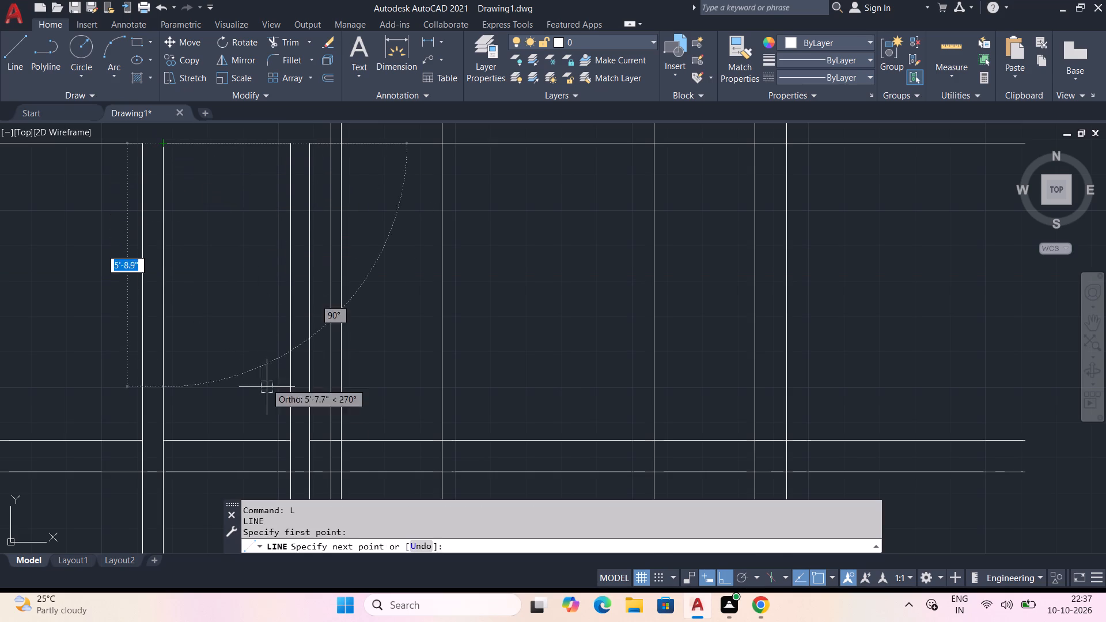
{"action": "left_click", "coordinate": [289, 443]}
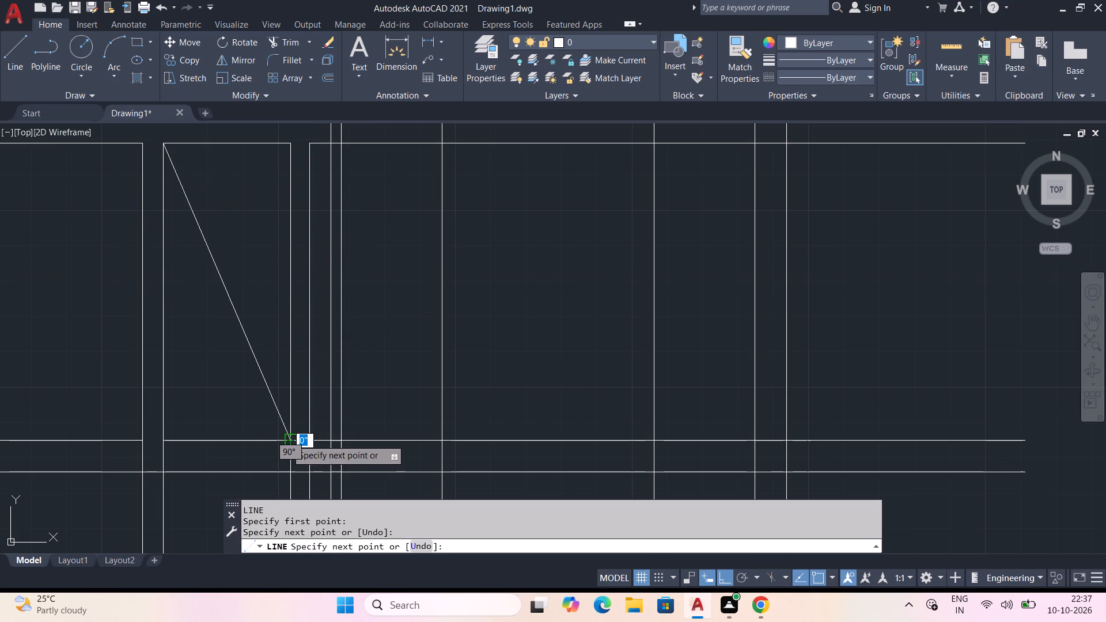
{"action": "key", "text": "space"}
{"action": "key", "text": "space"}
{"action": "left_click", "coordinate": [287, 143]}
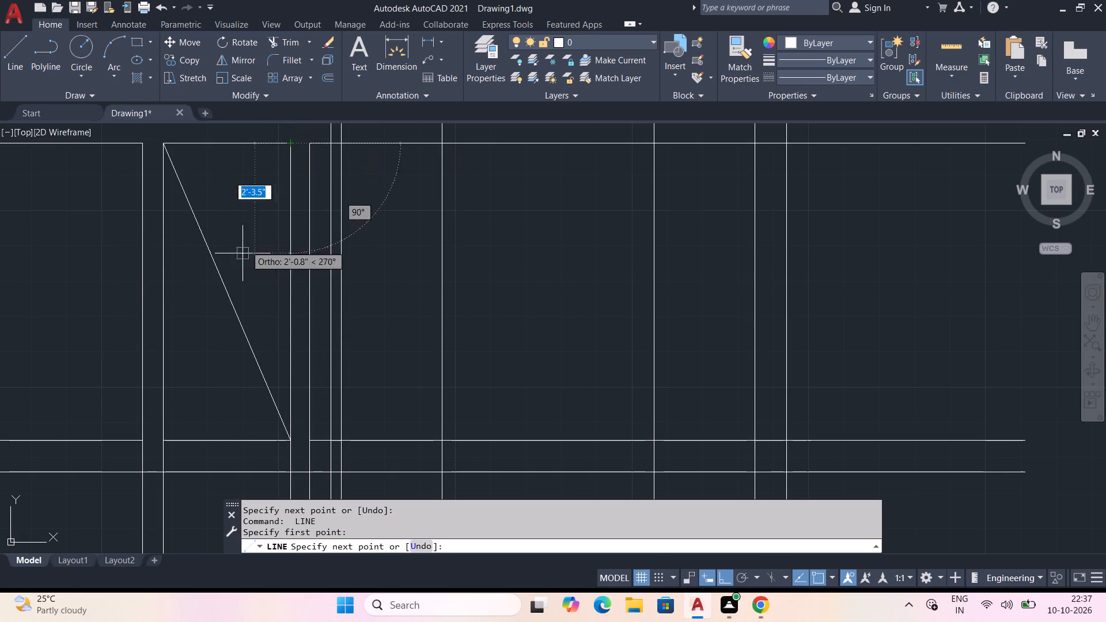
{"action": "left_click", "coordinate": [169, 437]}
{"action": "key", "text": "space"}
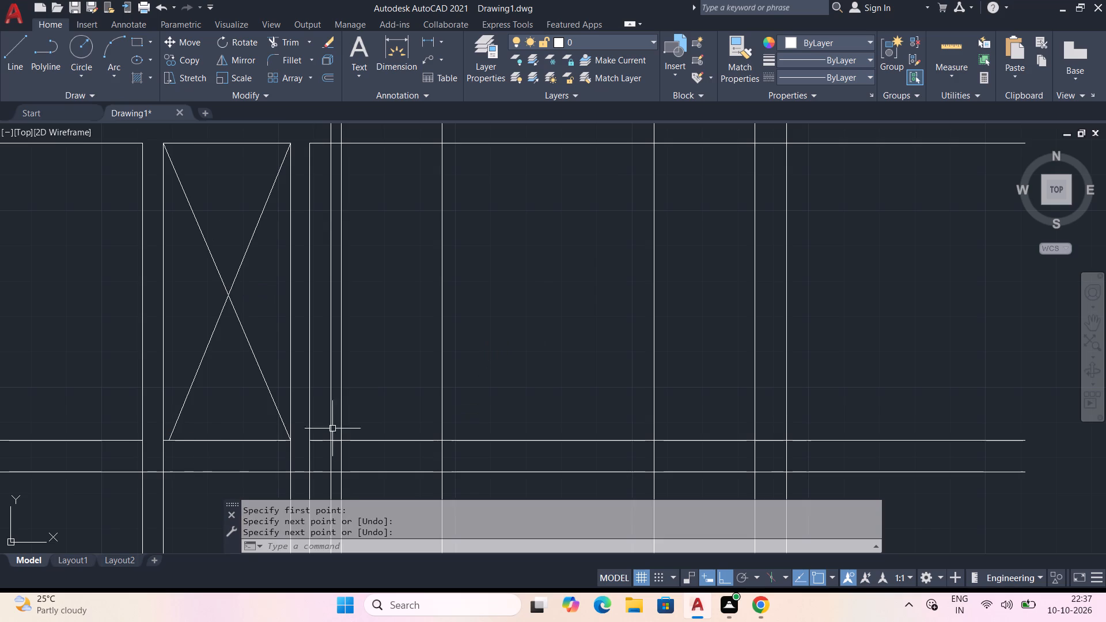
Trim the overhanging ends of the two 6" band lines, the 9" line and the ground line beyond the elevation's right outer wall.
{"action": "scroll", "coordinate": [404, 427], "scroll_direction": "down", "scroll_amount": 1}
{"action": "middle_click_drag", "start_coordinate": [483, 441], "coordinate": [431, 292]}
{"action": "middle_click_drag", "start_coordinate": [433, 421], "coordinate": [406, 149]}
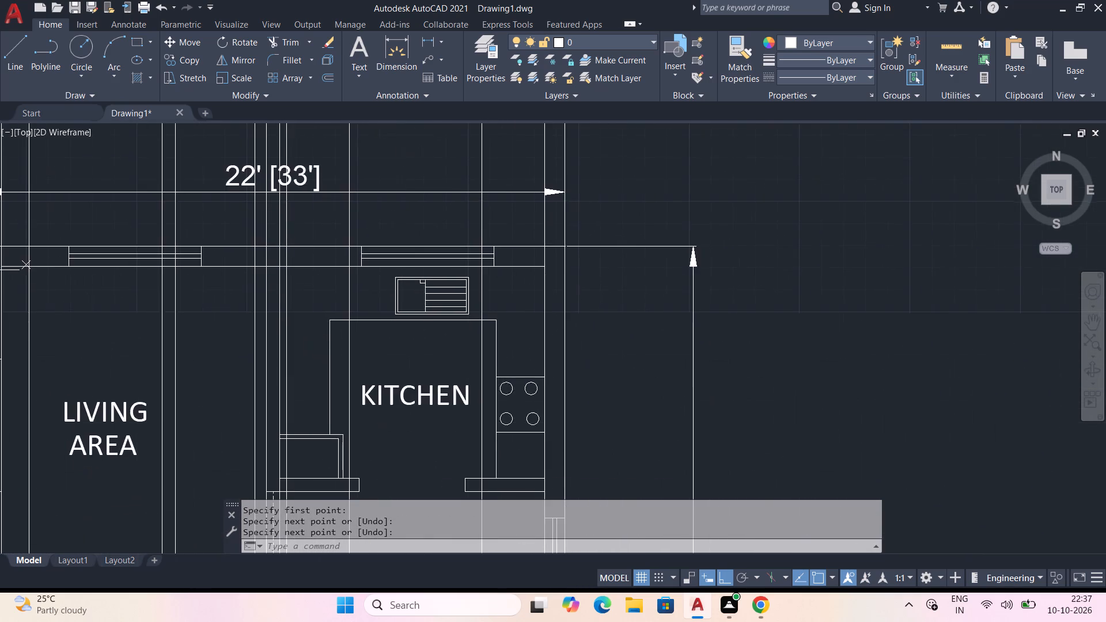
{"action": "scroll", "coordinate": [414, 289], "scroll_direction": "down", "scroll_amount": 1}
{"action": "middle_click_drag", "start_coordinate": [414, 289], "coordinate": [426, 554]}
{"action": "scroll", "coordinate": [469, 298], "scroll_direction": "up", "scroll_amount": 1}
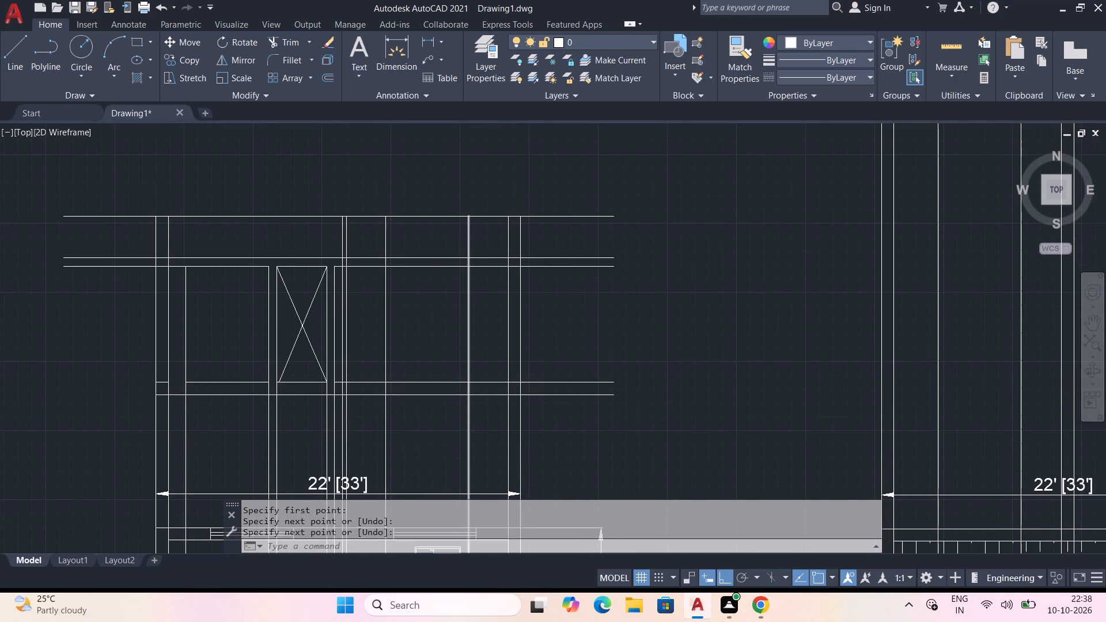
{"action": "middle_click_drag", "start_coordinate": [469, 298], "coordinate": [470, 331]}
{"action": "key", "text": "t"}
{"action": "key", "text": "r"}
{"action": "key", "text": "space"}
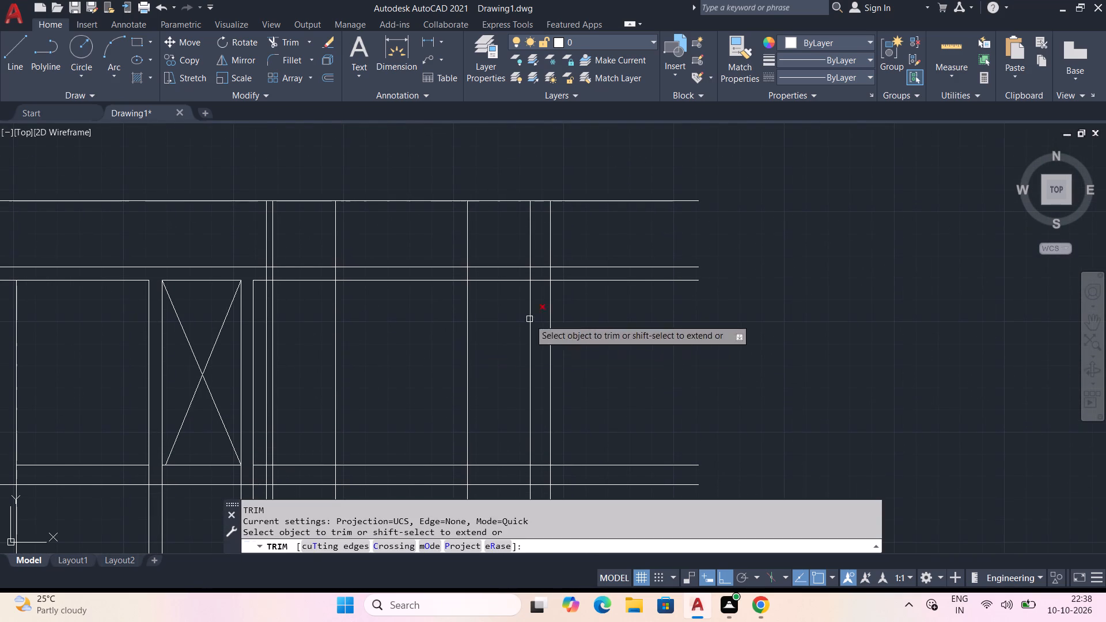
{"action": "left_click_drag", "start_coordinate": [589, 252], "coordinate": [591, 329]}
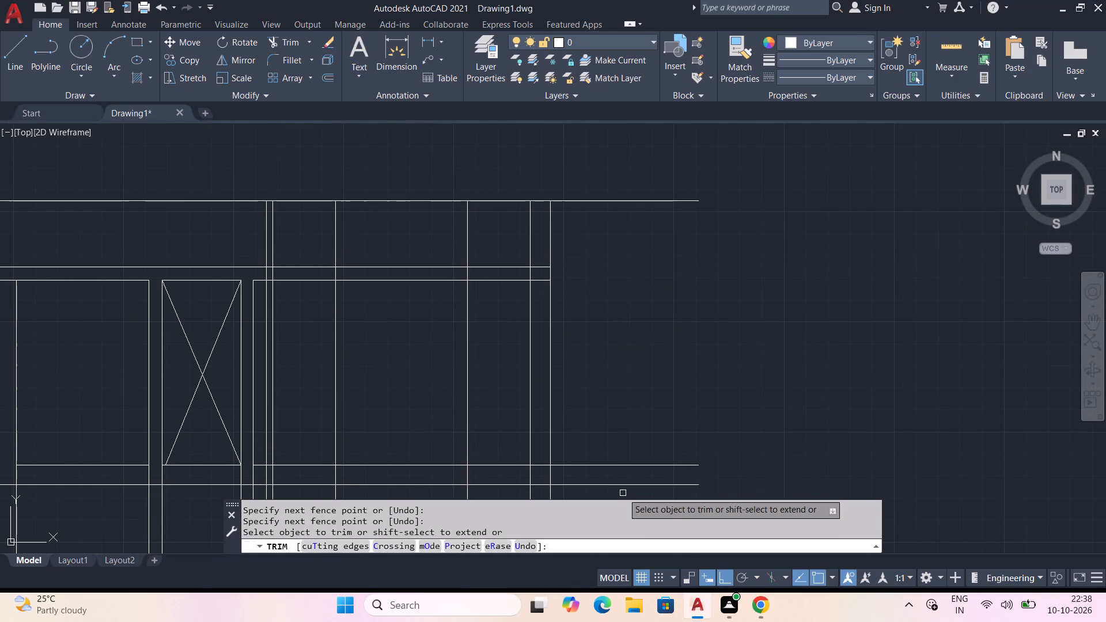
{"action": "middle_click_drag", "start_coordinate": [623, 493], "coordinate": [620, 400]}
{"action": "left_click_drag", "start_coordinate": [610, 334], "coordinate": [608, 418]}
{"action": "scroll", "coordinate": [581, 388], "scroll_direction": "up", "scroll_amount": 1}
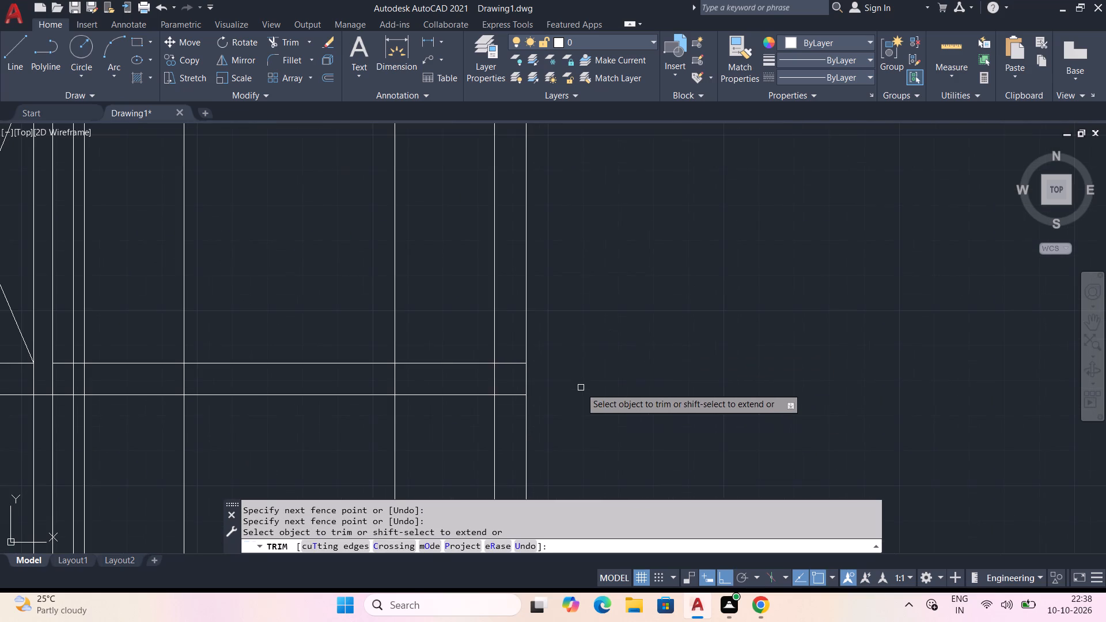
Trim the right wall's inner line between the ground and 9" lines, and the 9" line across that wall's thickness.
{"action": "left_click", "coordinate": [493, 381]}
{"action": "left_click", "coordinate": [501, 362]}
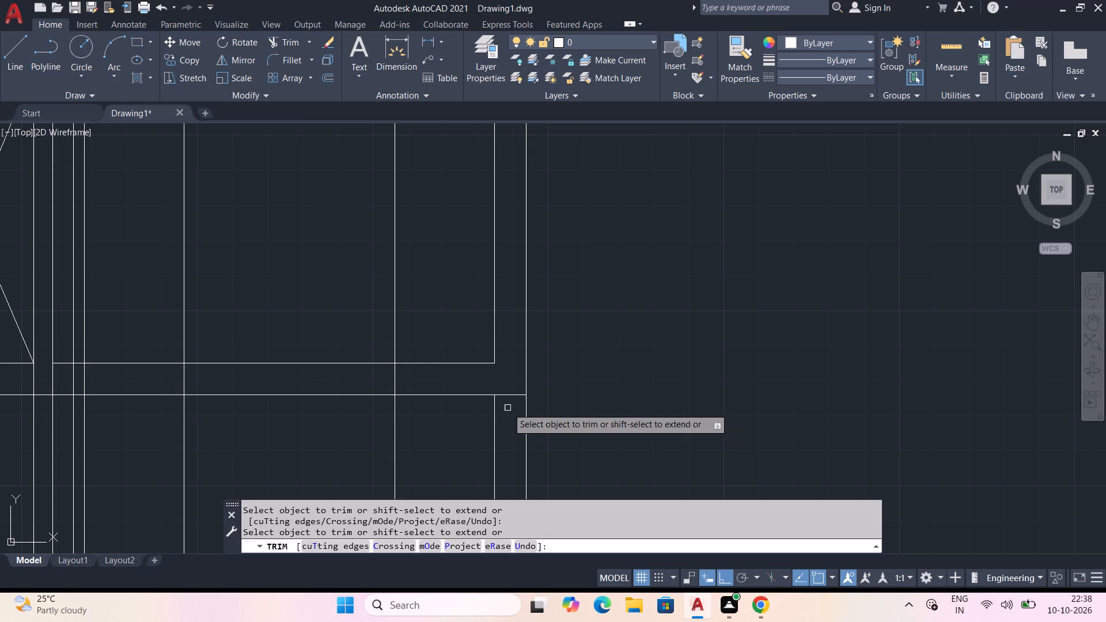
Trim the 10' line beyond the right outer wall, and the 10' and 6" band lines beyond the left outer wall.
{"action": "scroll", "coordinate": [422, 378], "scroll_direction": "down", "scroll_amount": 2}
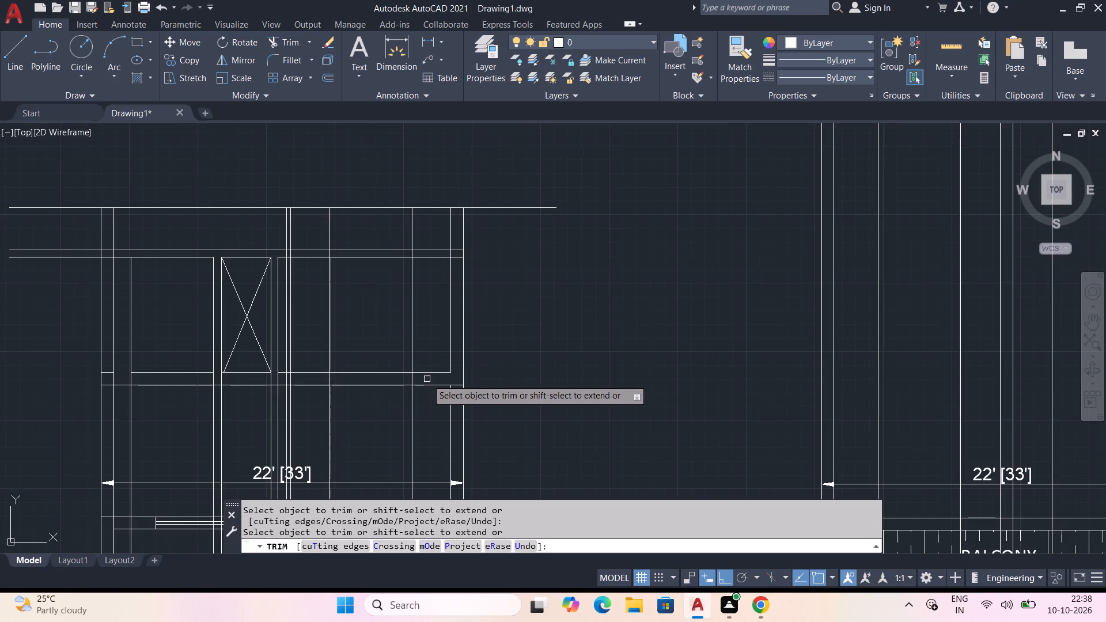
{"action": "left_click", "coordinate": [487, 206]}
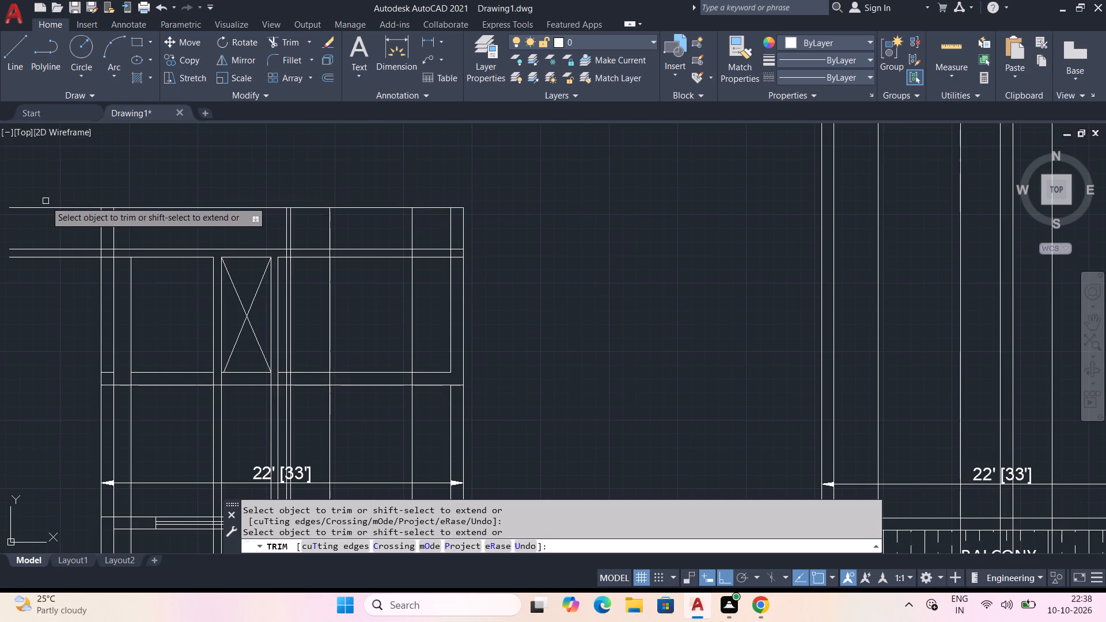
{"action": "left_click_drag", "start_coordinate": [58, 194], "coordinate": [43, 280]}
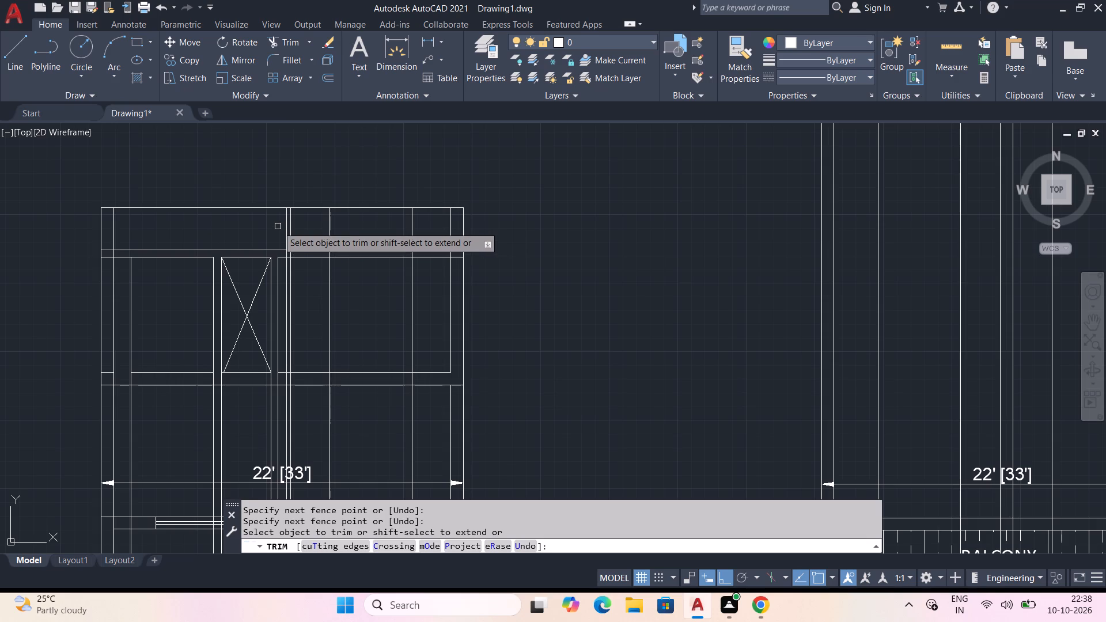
Trim the two window projection lines on the right part of the elevation between the 6" band and the 10' line.
{"action": "scroll", "coordinate": [266, 226], "scroll_direction": "up", "scroll_amount": 1}
{"action": "middle_click_drag", "start_coordinate": [248, 230], "coordinate": [208, 241]}
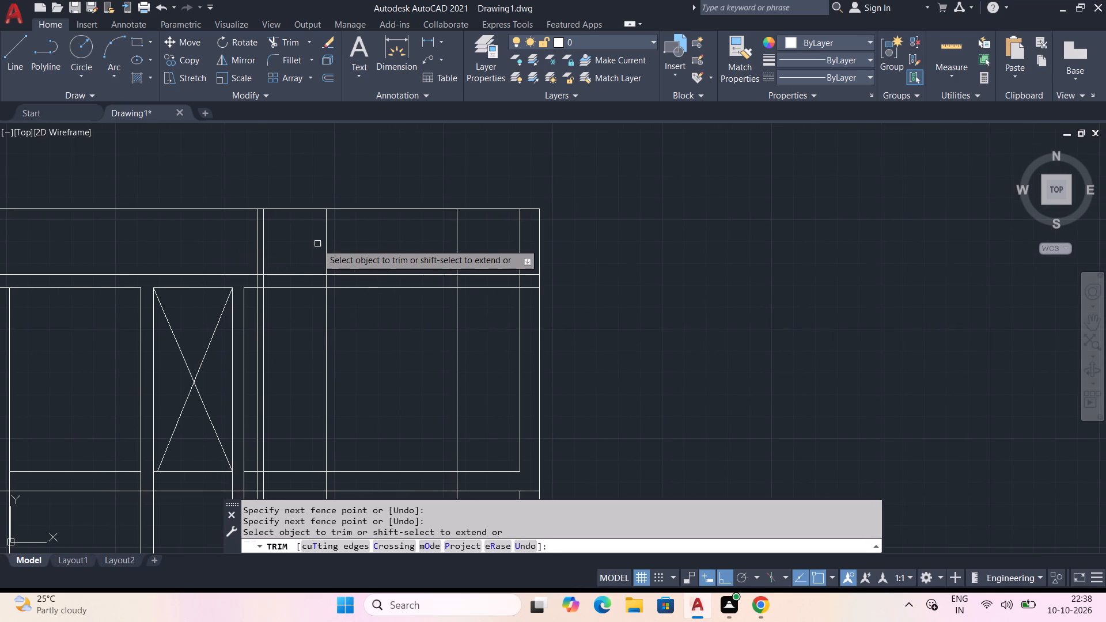
{"action": "left_click", "coordinate": [327, 242]}
{"action": "left_click", "coordinate": [454, 241]}
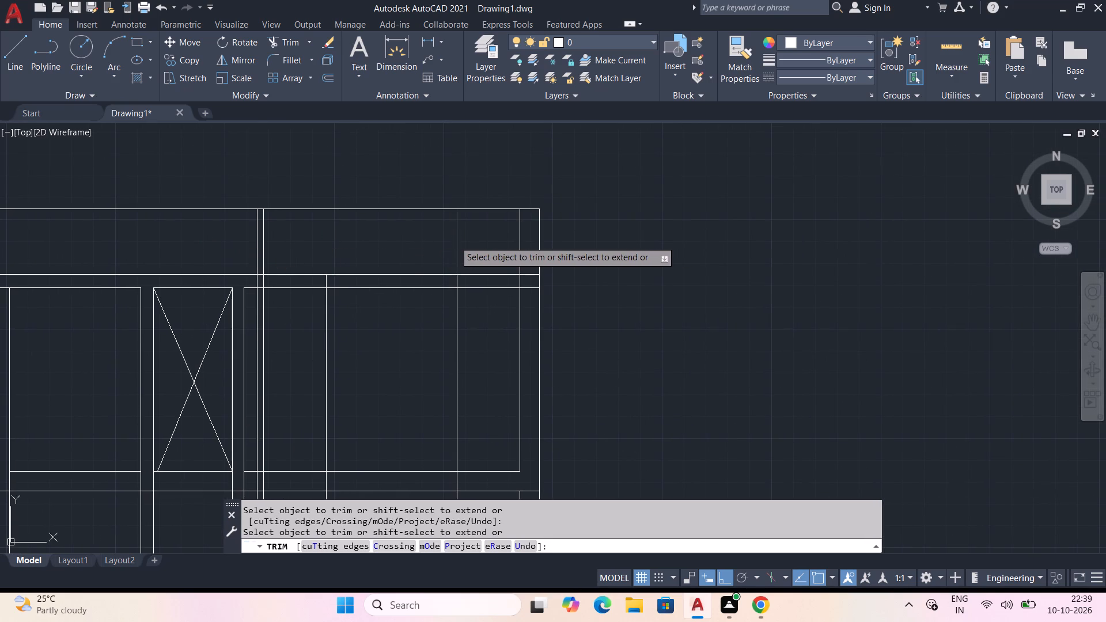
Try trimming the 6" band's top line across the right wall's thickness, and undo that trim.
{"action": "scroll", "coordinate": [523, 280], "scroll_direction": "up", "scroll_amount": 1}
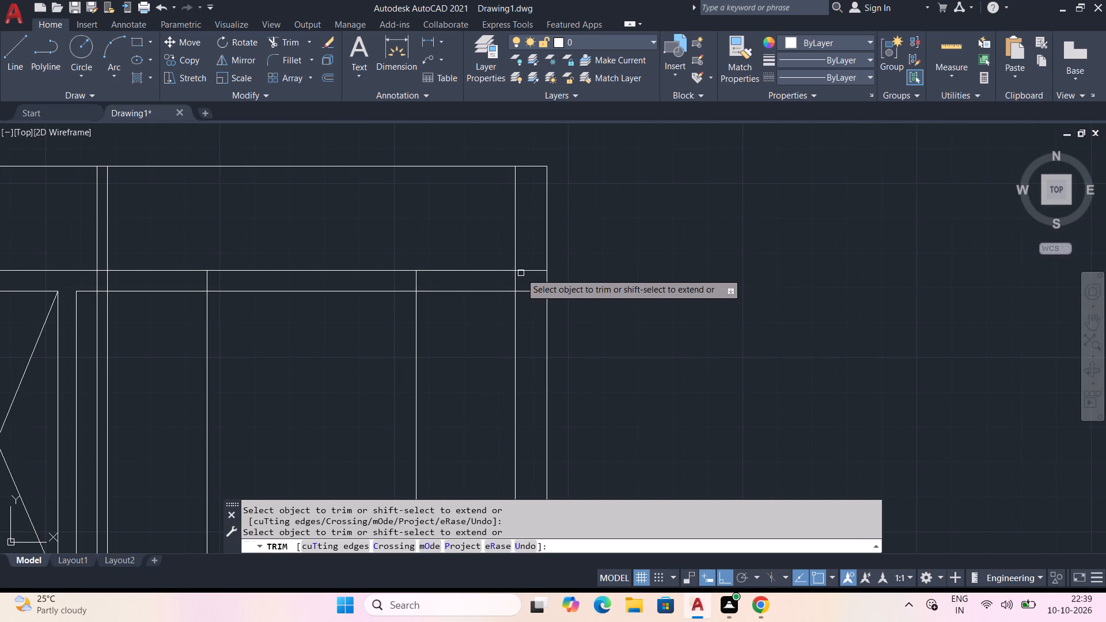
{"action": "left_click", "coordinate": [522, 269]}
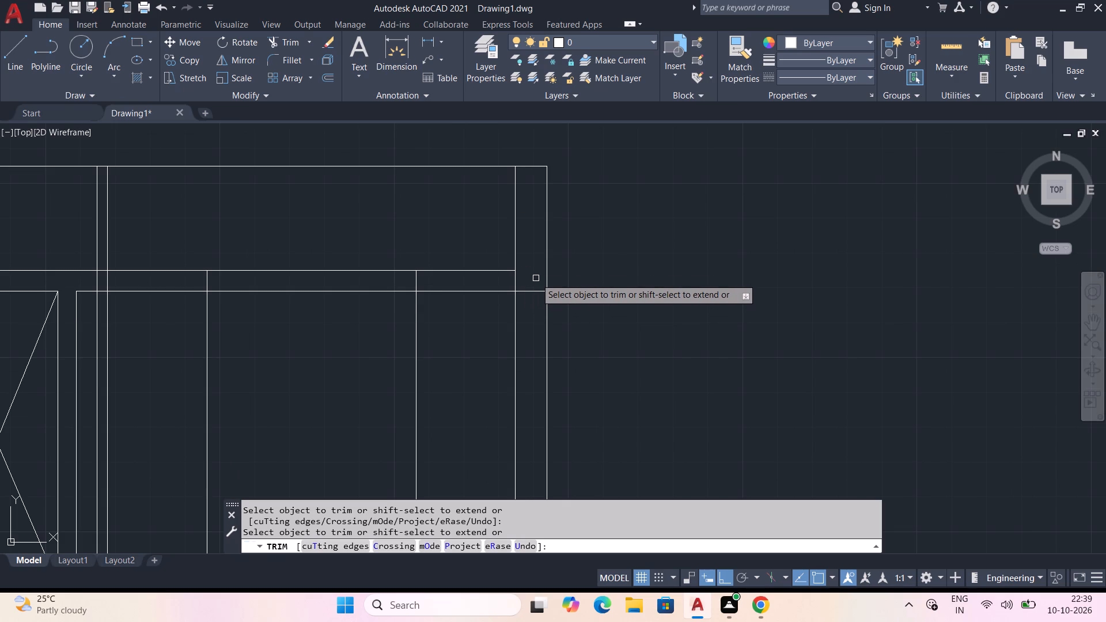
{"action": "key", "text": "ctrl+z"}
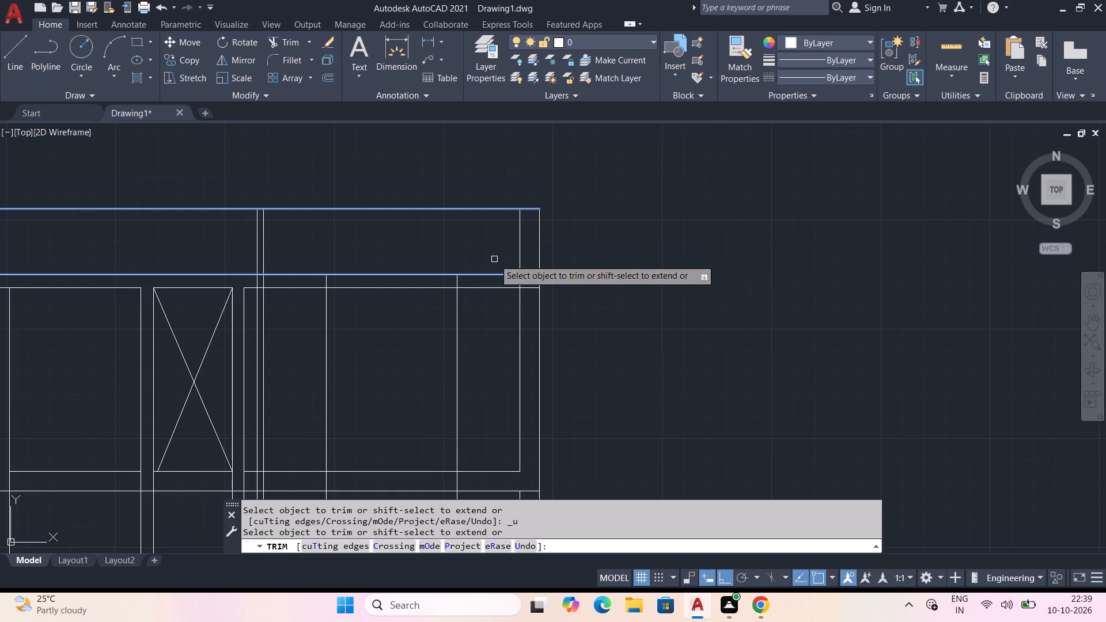
Trim the right wall's inner line and the two window projection lines within the 6" band.
{"action": "left_click", "coordinate": [521, 283]}
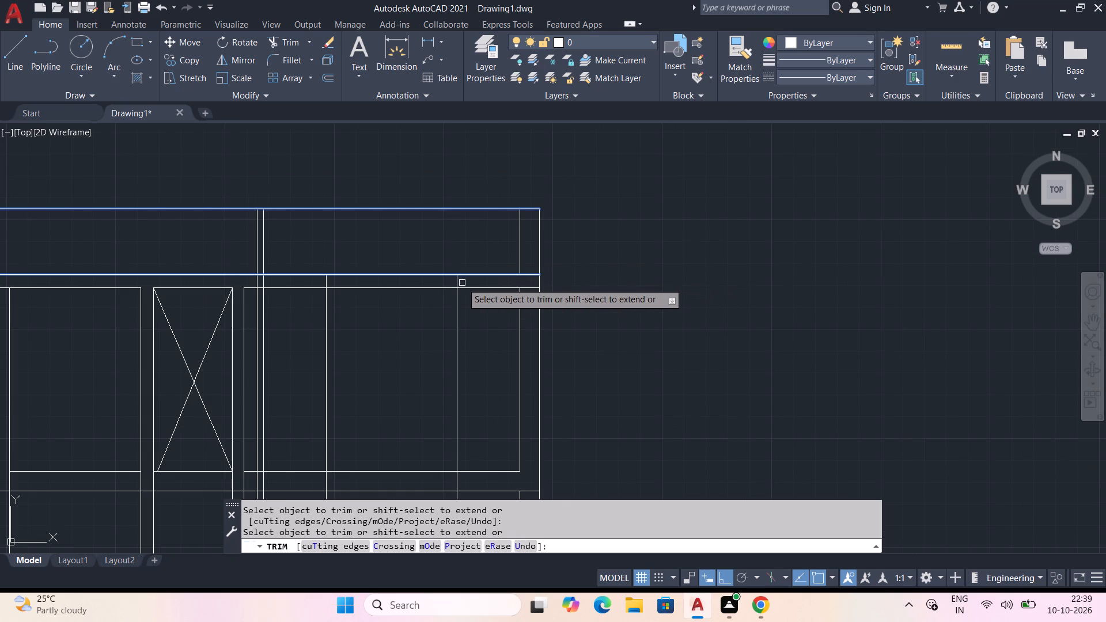
{"action": "left_click", "coordinate": [462, 283]}
{"action": "left_click", "coordinate": [453, 283]}
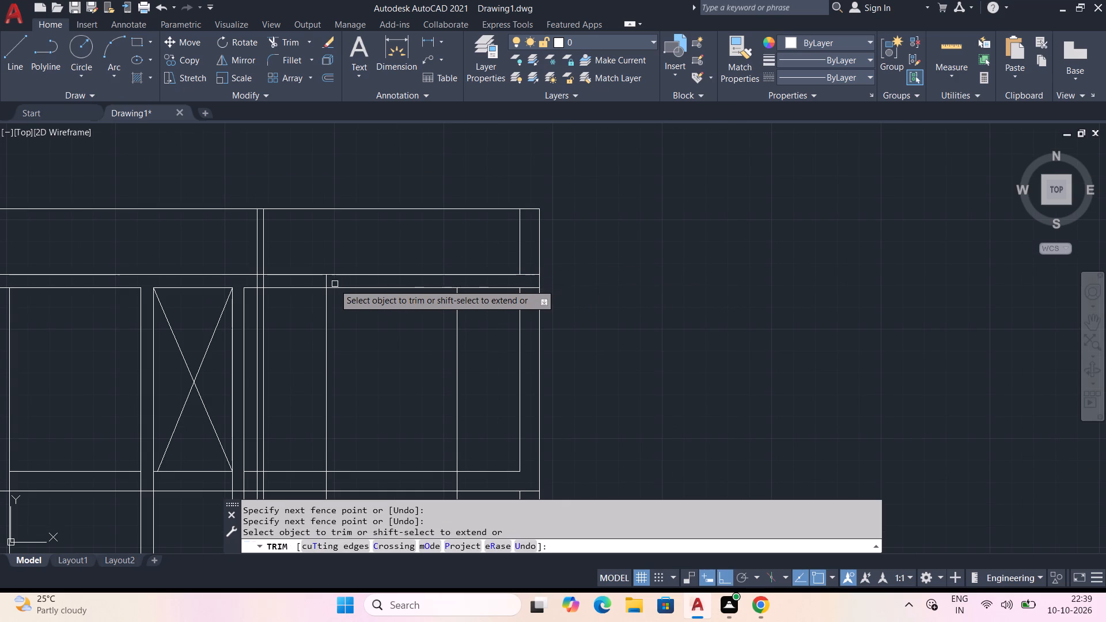
{"action": "left_click", "coordinate": [327, 283]}
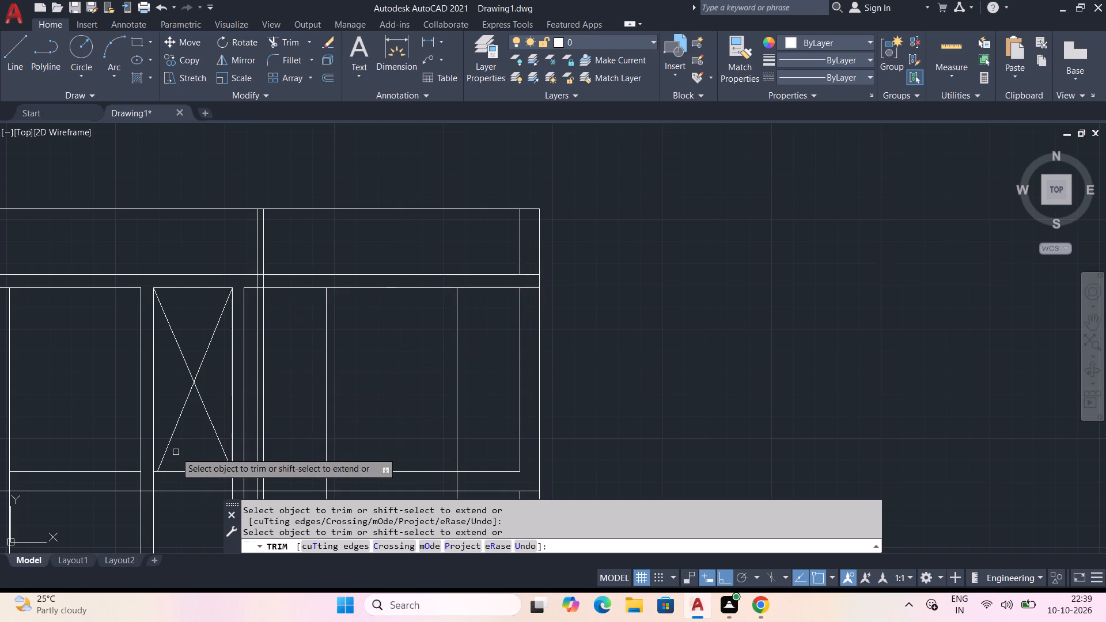
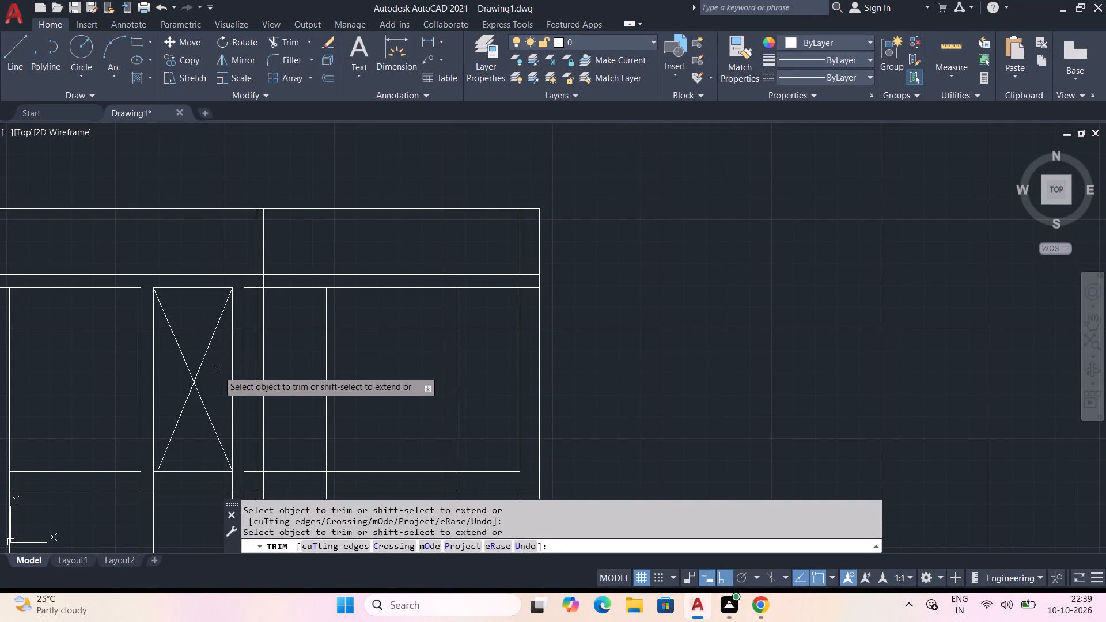
Erase the two closely spaced projection rays just right of the crossed door opening.
{"action": "key", "text": "Escape"}
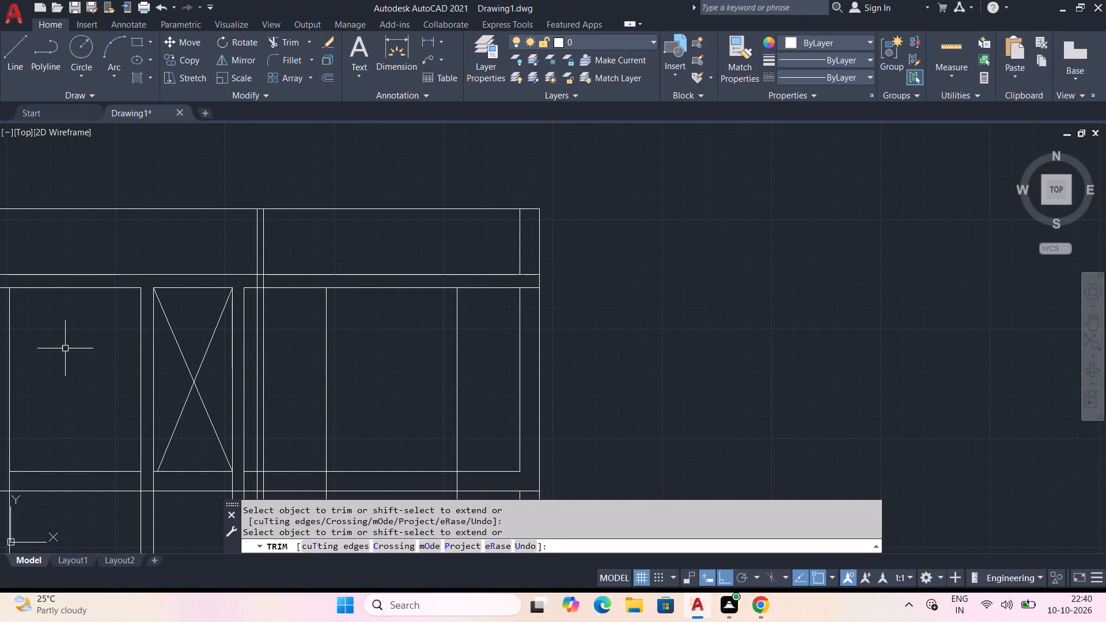
{"action": "middle_click_drag", "start_coordinate": [65, 348], "coordinate": [264, 346]}
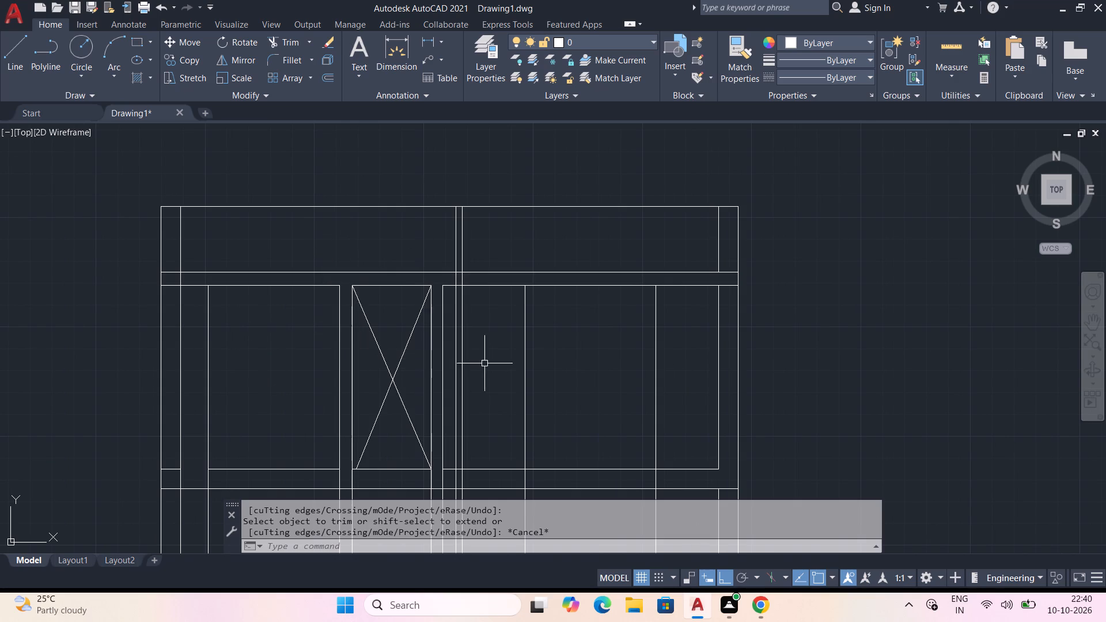
{"action": "scroll", "coordinate": [466, 381], "scroll_direction": "up", "scroll_amount": 1}
{"action": "middle_click_drag", "start_coordinate": [461, 373], "coordinate": [468, 289]}
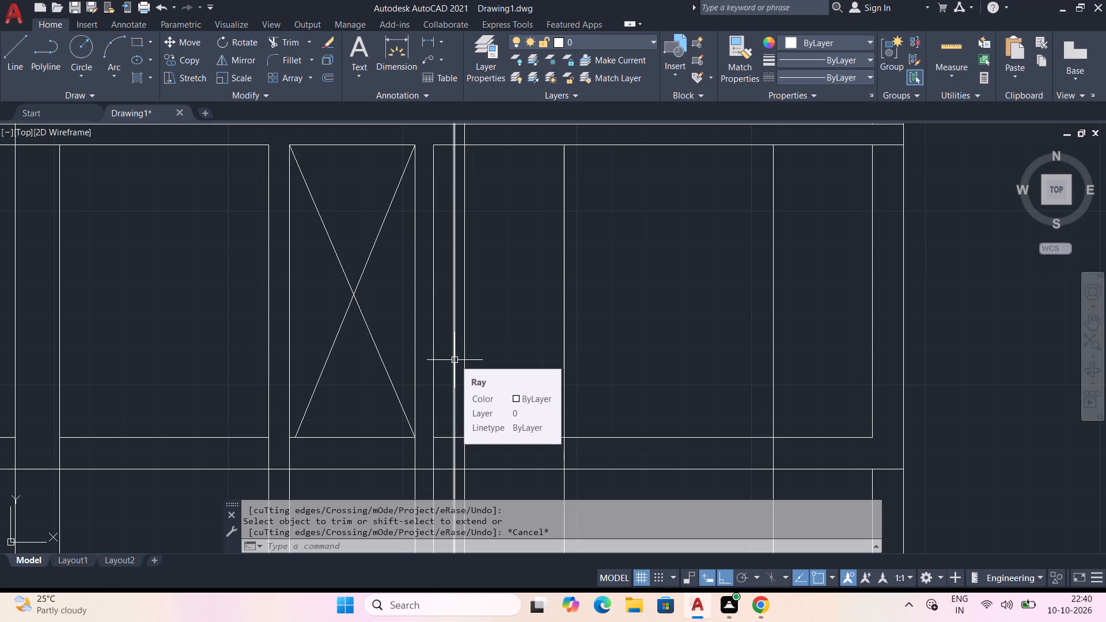
{"action": "left_click", "coordinate": [454, 360]}
{"action": "left_click", "coordinate": [462, 360]}
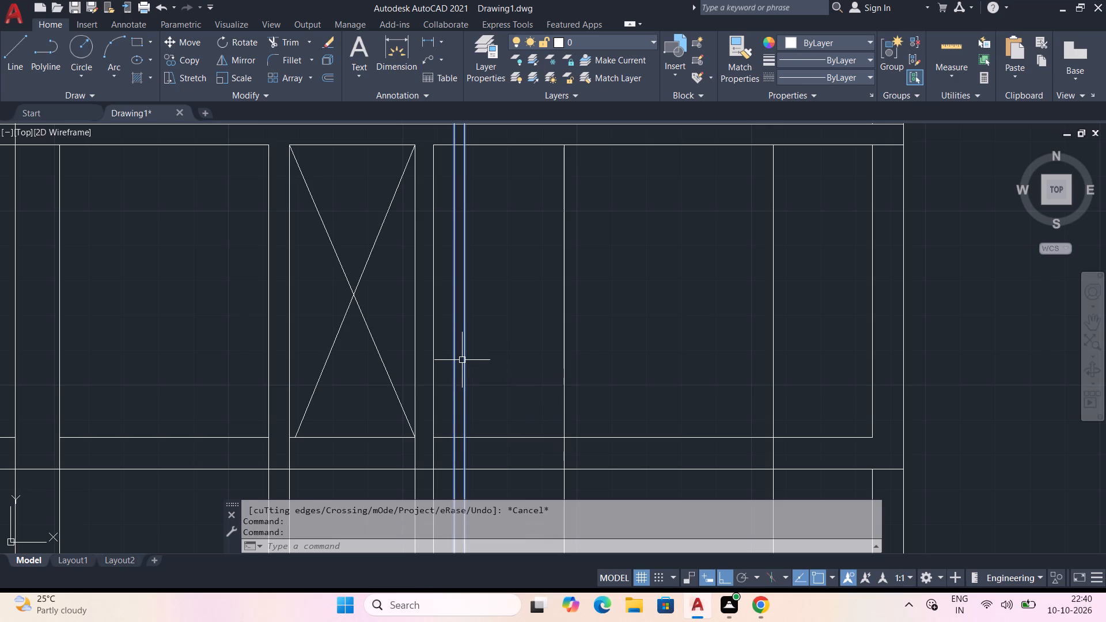
{"action": "key", "text": "Delete"}
Extend the 7' level line of the elevation's right part leftward to the edge of the crossed door opening.
{"action": "scroll", "coordinate": [464, 363], "scroll_direction": "down", "scroll_amount": 1}
{"action": "middle_click_drag", "start_coordinate": [484, 338], "coordinate": [487, 359]}
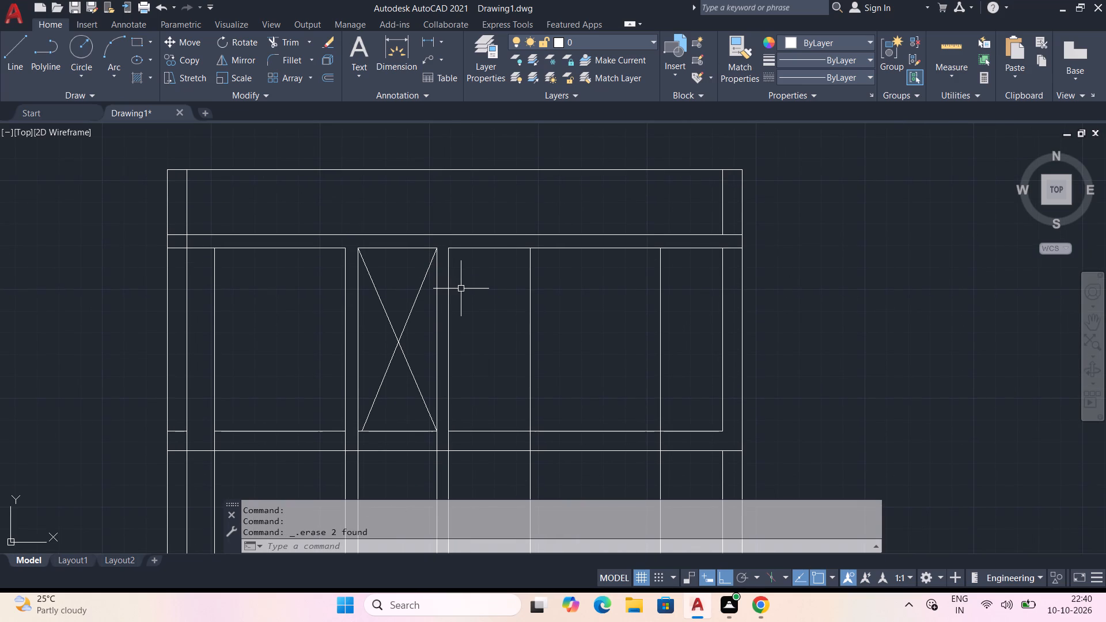
{"action": "middle_click_drag", "start_coordinate": [461, 296], "coordinate": [464, 336]}
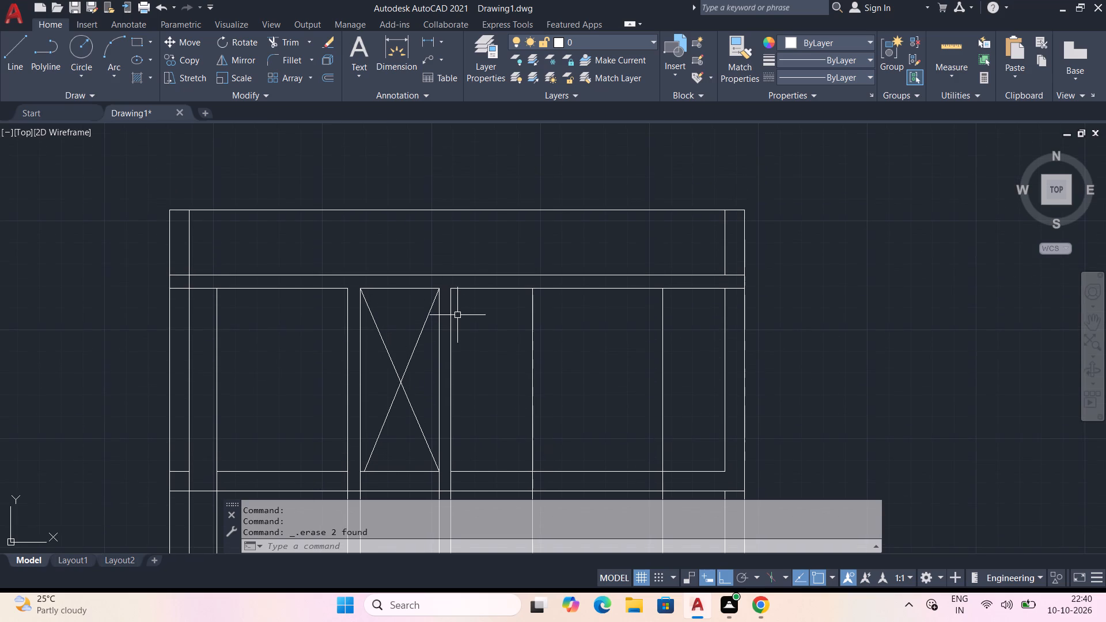
{"action": "type", "text": "EX"}
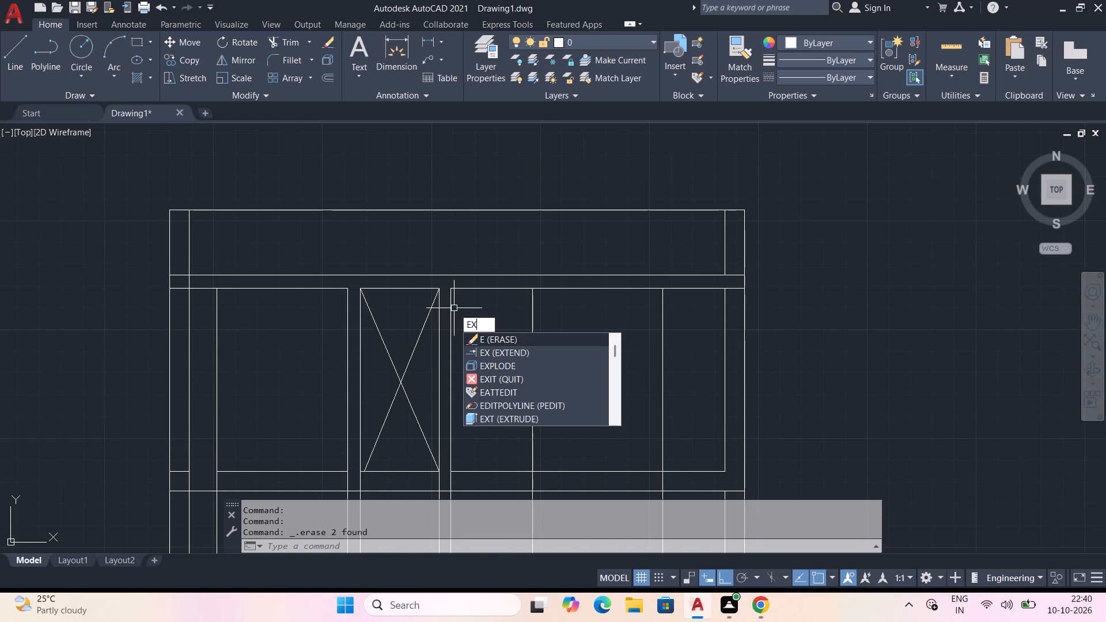
{"action": "key", "text": "space"}
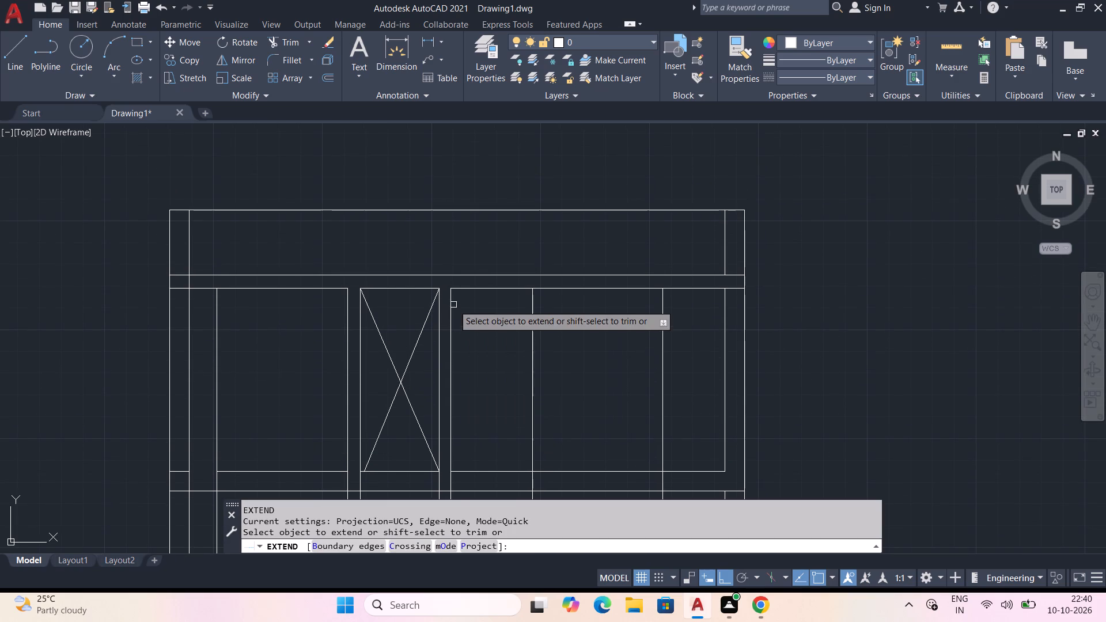
{"action": "left_click", "coordinate": [461, 289]}
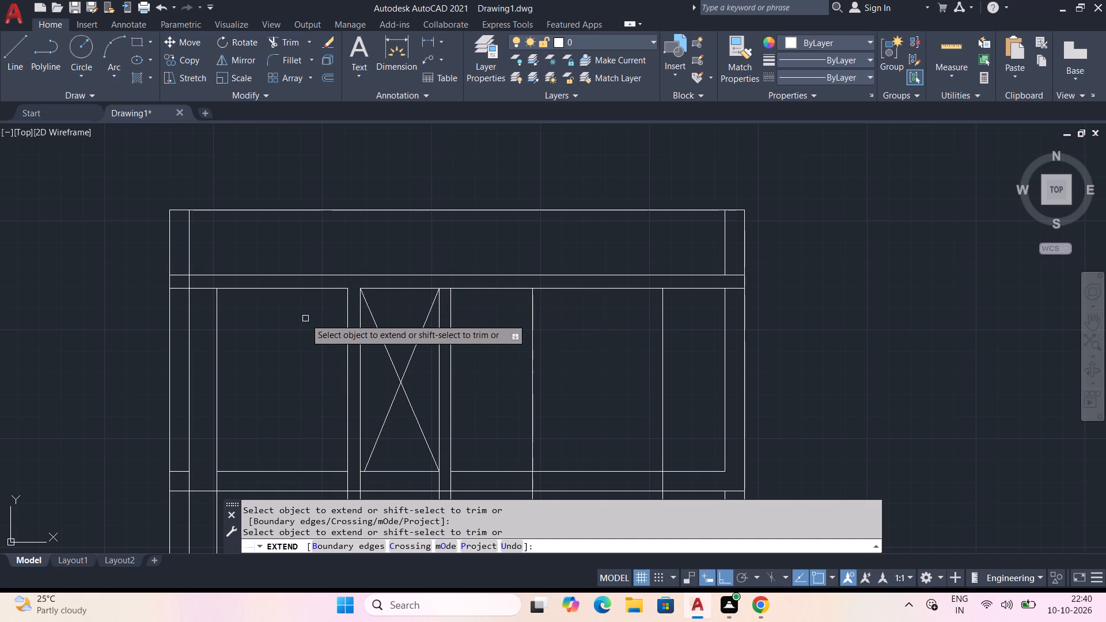
{"action": "key", "text": "Escape"}
Trim all vertical projection lines between the elevation's bottom line and the floor plan.
{"action": "middle_click_drag", "start_coordinate": [304, 327], "coordinate": [312, 285]}
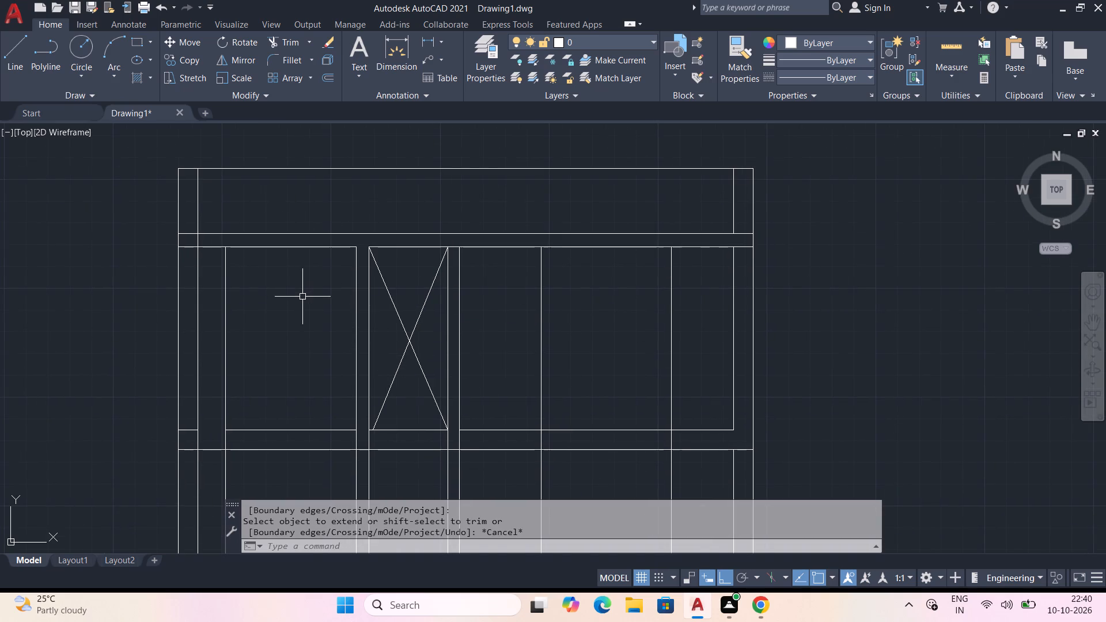
{"action": "middle_click_drag", "start_coordinate": [309, 319], "coordinate": [313, 183]}
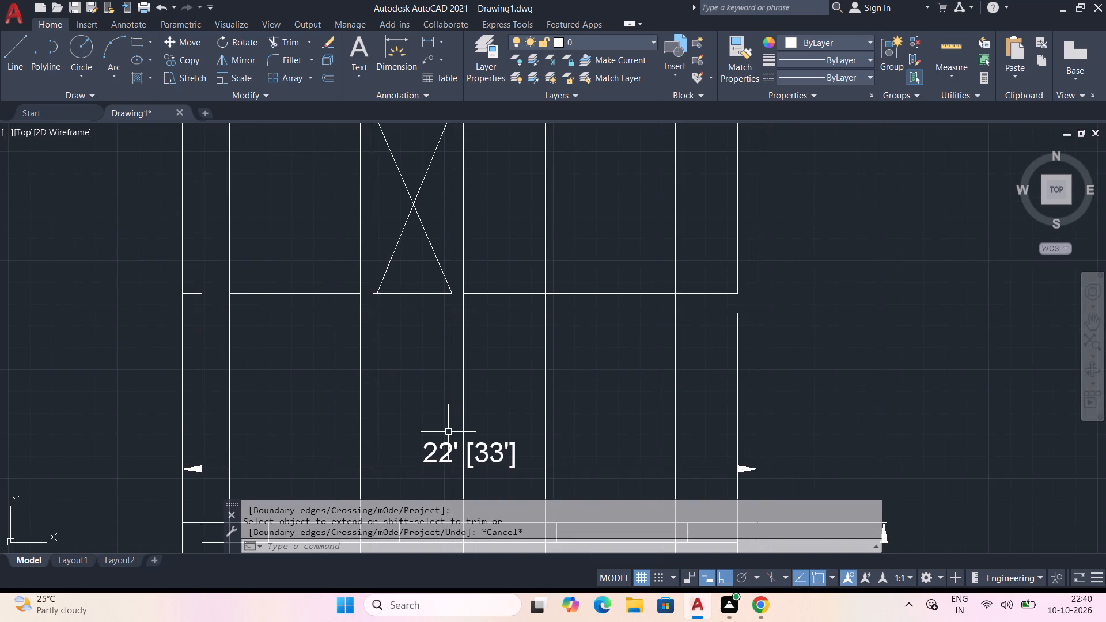
{"action": "middle_click_drag", "start_coordinate": [449, 432], "coordinate": [442, 130]}
{"action": "middle_click_drag", "start_coordinate": [432, 196], "coordinate": [435, 414]}
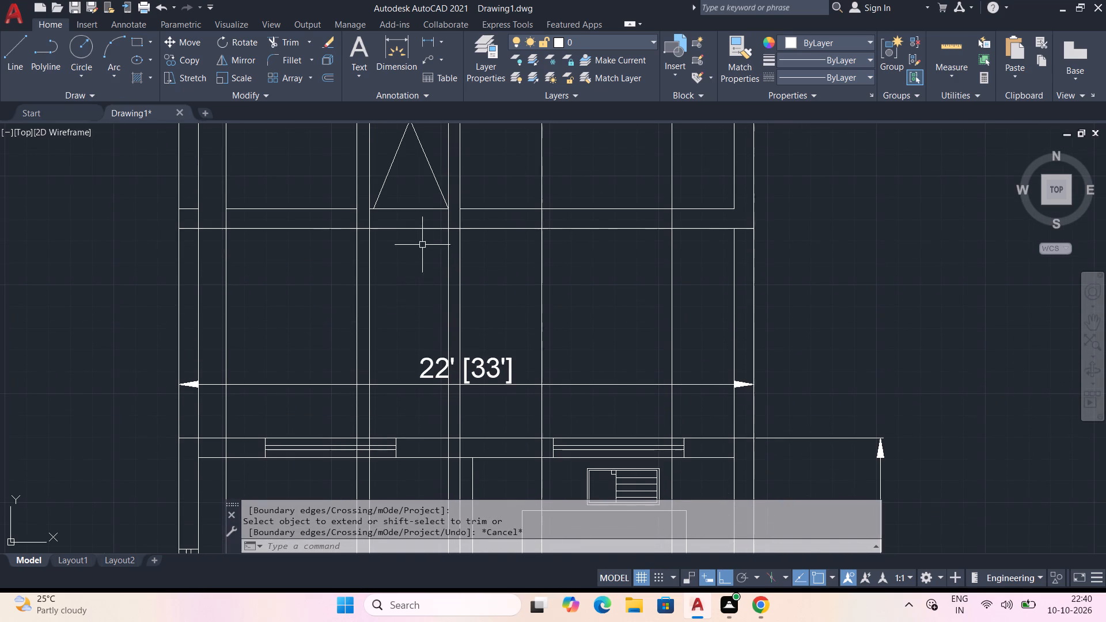
{"action": "middle_click_drag", "start_coordinate": [429, 237], "coordinate": [425, 283]}
{"action": "middle_click_drag", "start_coordinate": [416, 277], "coordinate": [416, 290]}
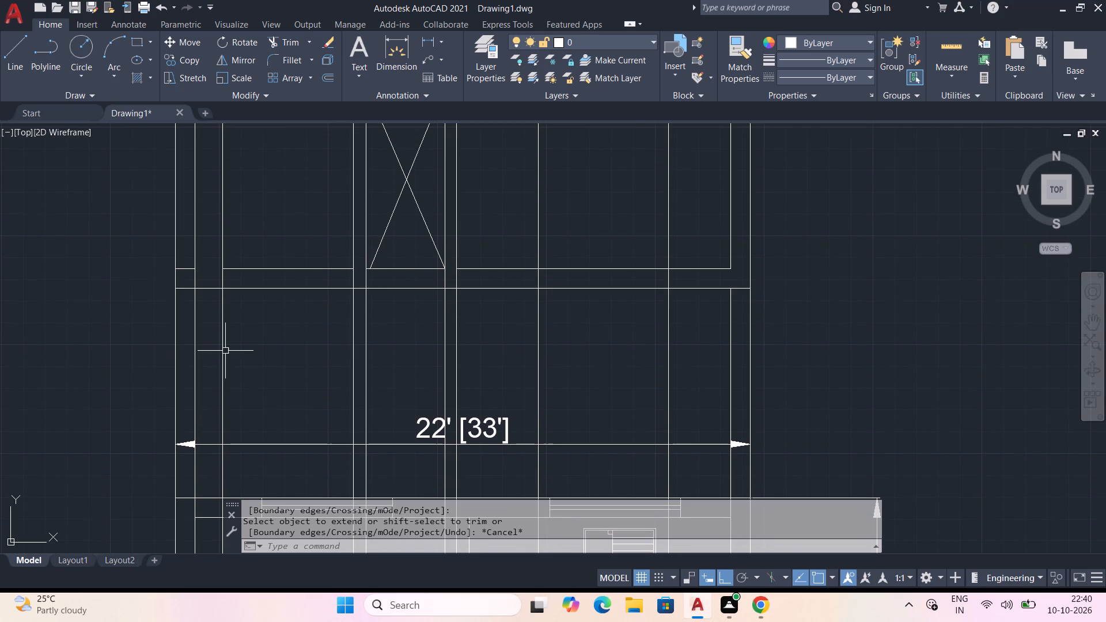
{"action": "type", "text": "TR"}
{"action": "key", "text": "space"}
{"action": "left_click_drag", "start_coordinate": [135, 356], "coordinate": [808, 365]}
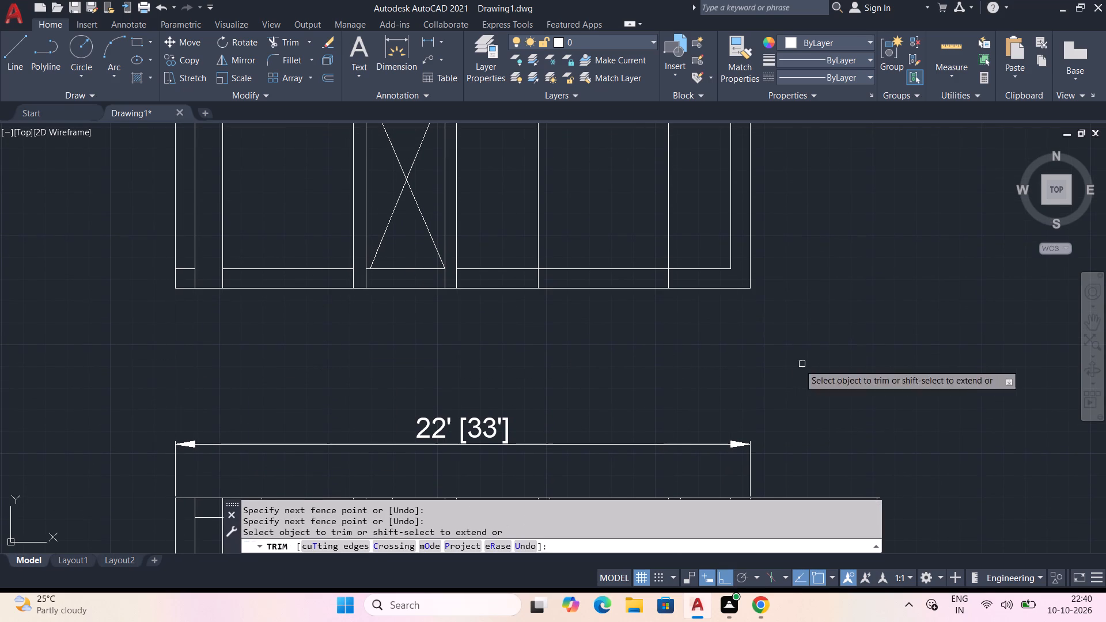
{"action": "key", "text": "Escape"}
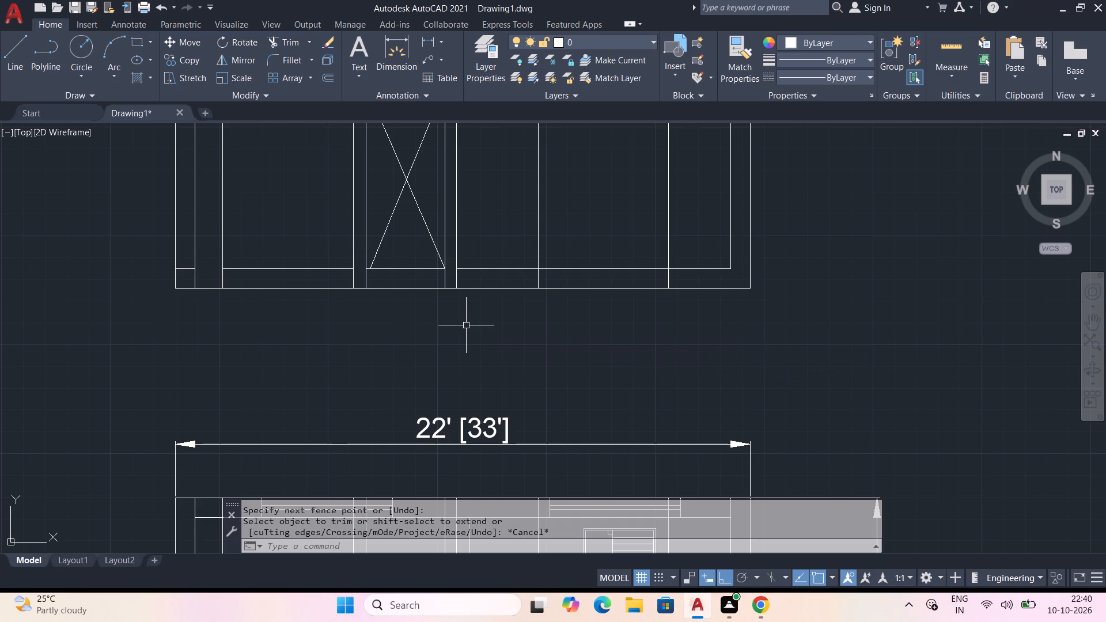
Extend the 9" level line's segments across the gaps beside the door and walls, and out to the right outer wall.
{"action": "type", "text": "EX"}
{"action": "key", "text": "space"}
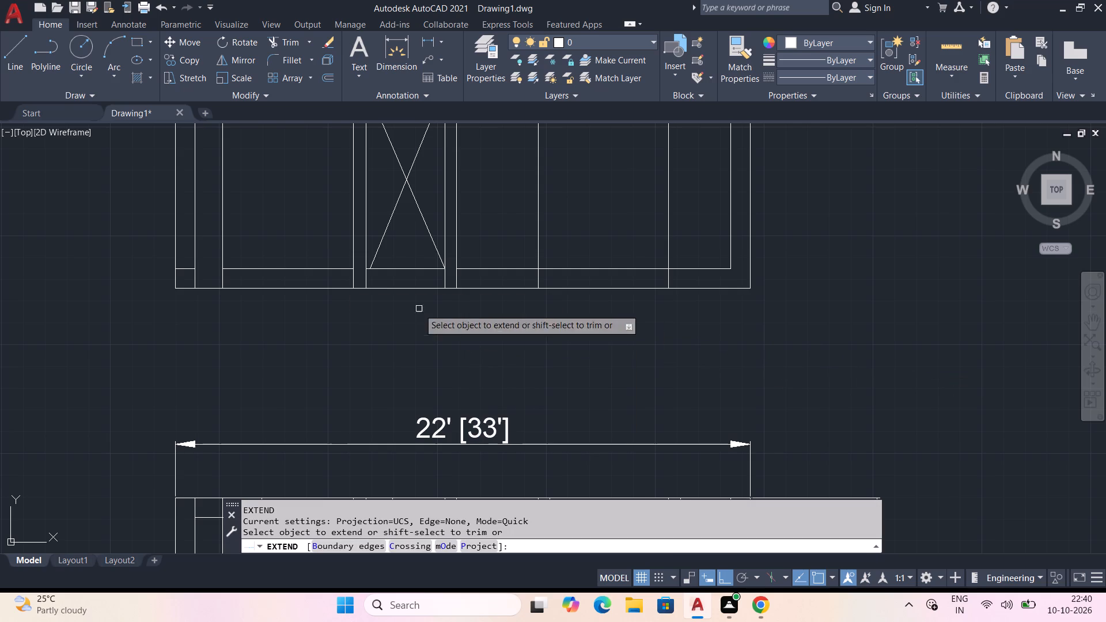
{"action": "left_click", "coordinate": [251, 266]}
{"action": "left_click", "coordinate": [377, 266]}
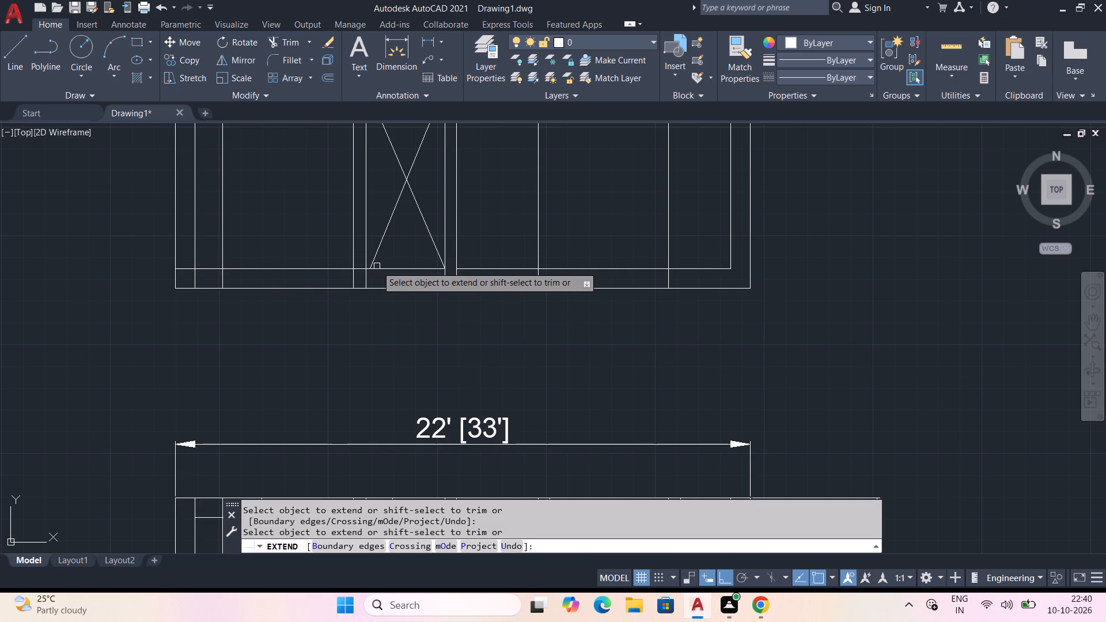
{"action": "left_click", "coordinate": [468, 270]}
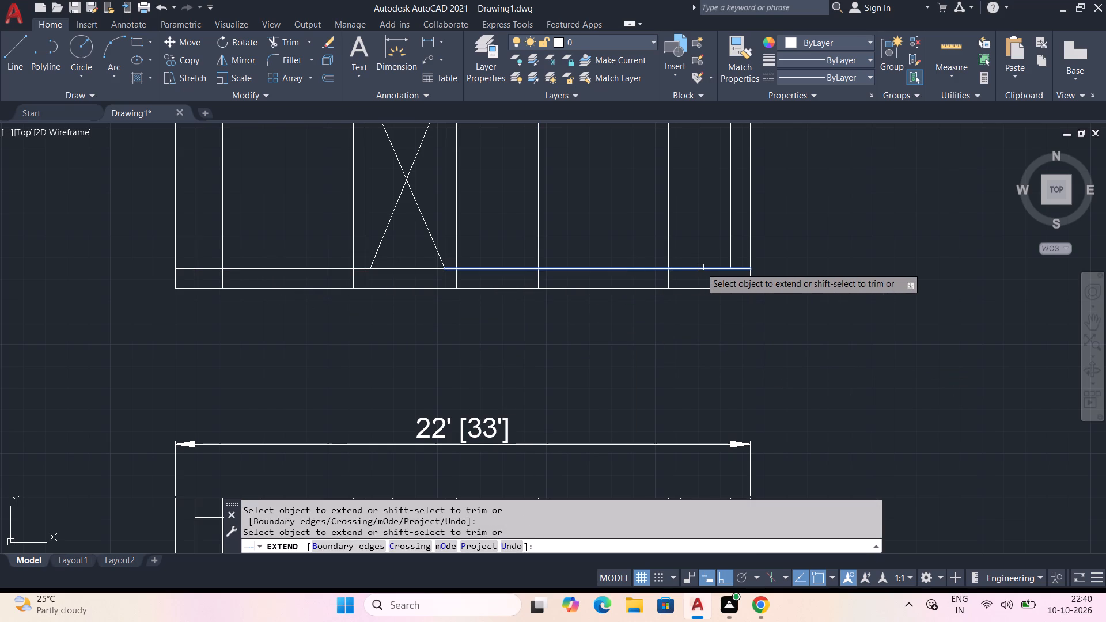
{"action": "left_click", "coordinate": [700, 267]}
{"action": "key", "text": "Escape"}
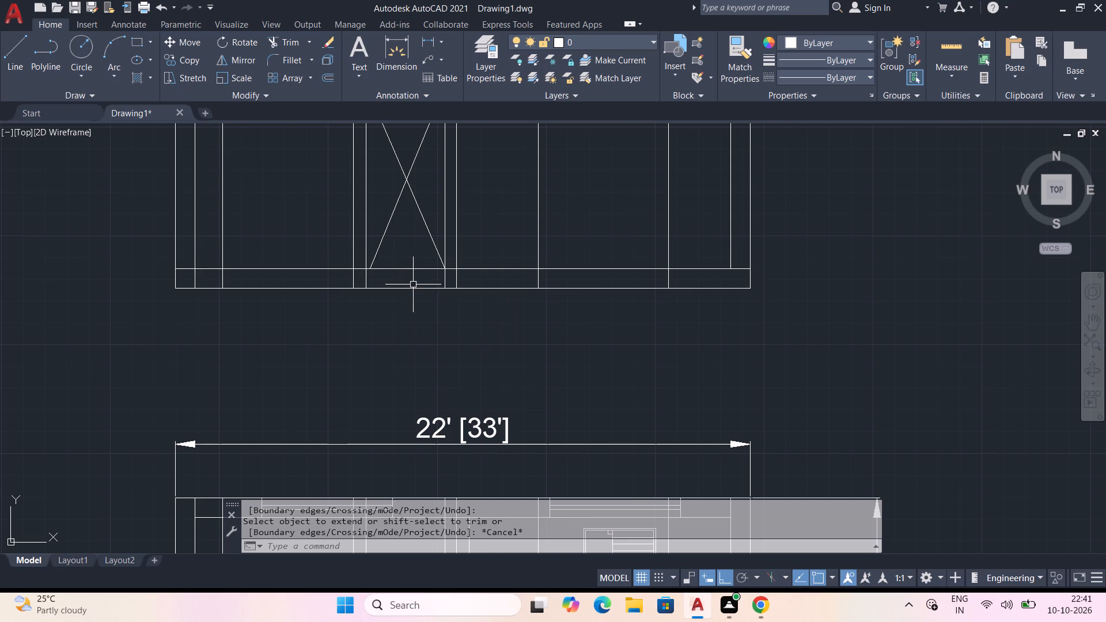
Erase the elevation's bottom line below the 9" level line.
{"action": "left_click", "coordinate": [415, 289]}
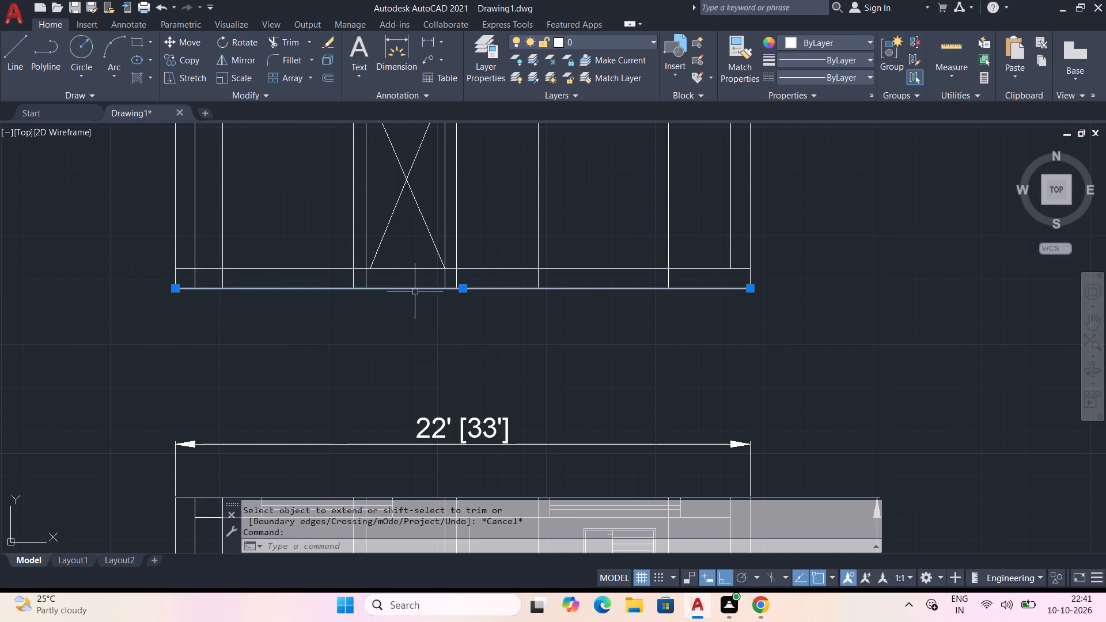
{"action": "key", "text": "Delete"}
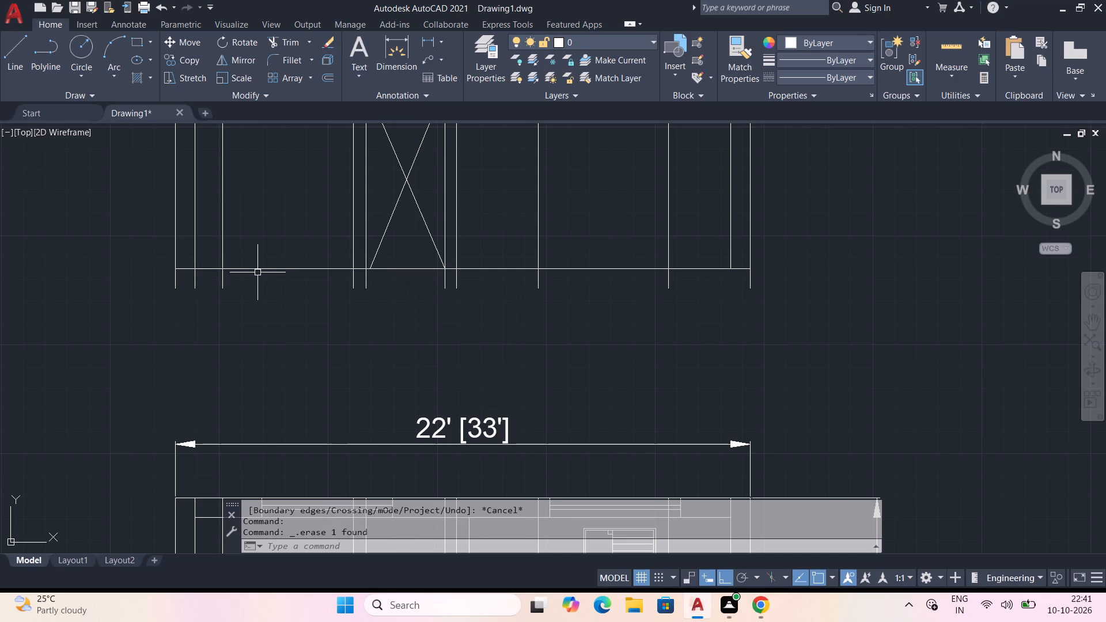
Join the four collinear segments of the 9" level line into one line across the elevation's full width.
{"action": "left_click", "coordinate": [270, 269]}
{"action": "scroll", "coordinate": [195, 270], "scroll_direction": "up", "scroll_amount": 2}
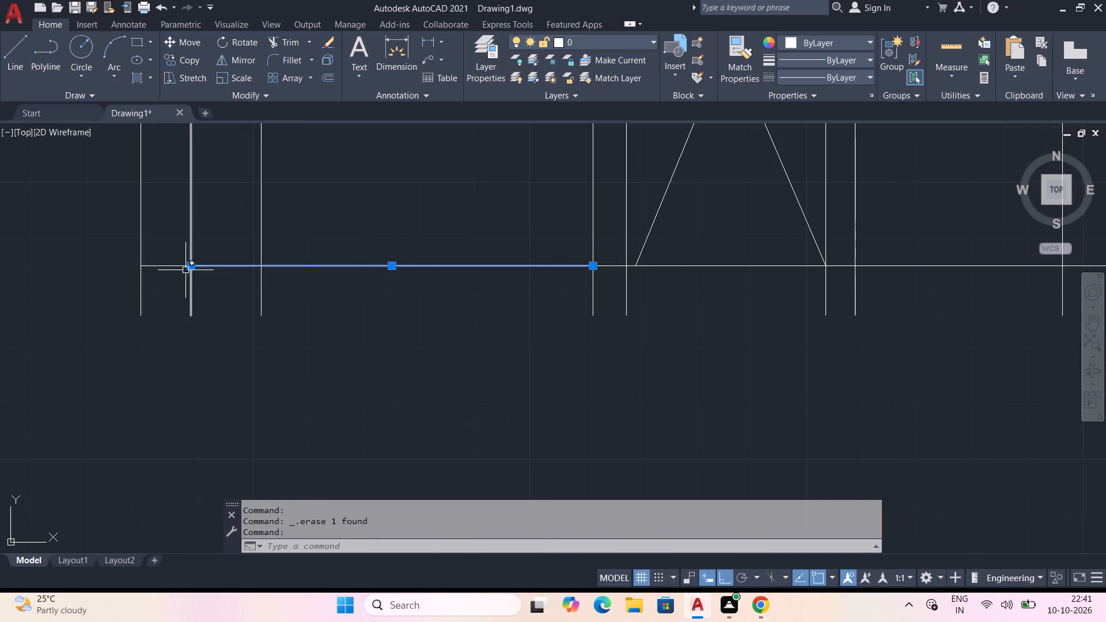
{"action": "left_click", "coordinate": [168, 263]}
{"action": "left_click", "coordinate": [169, 268]}
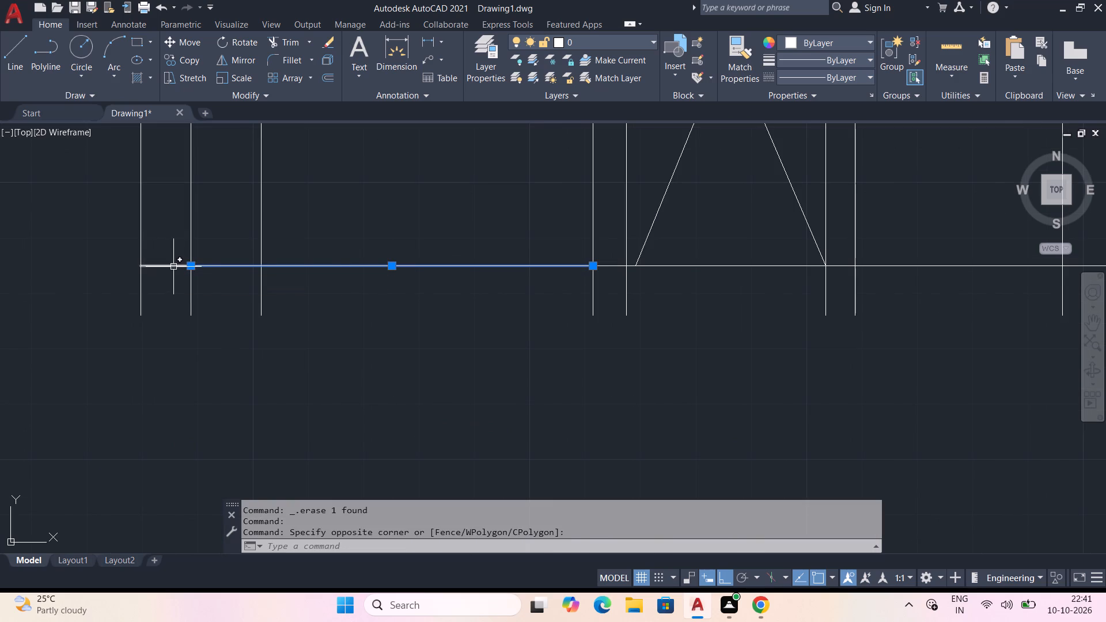
{"action": "left_click", "coordinate": [173, 267]}
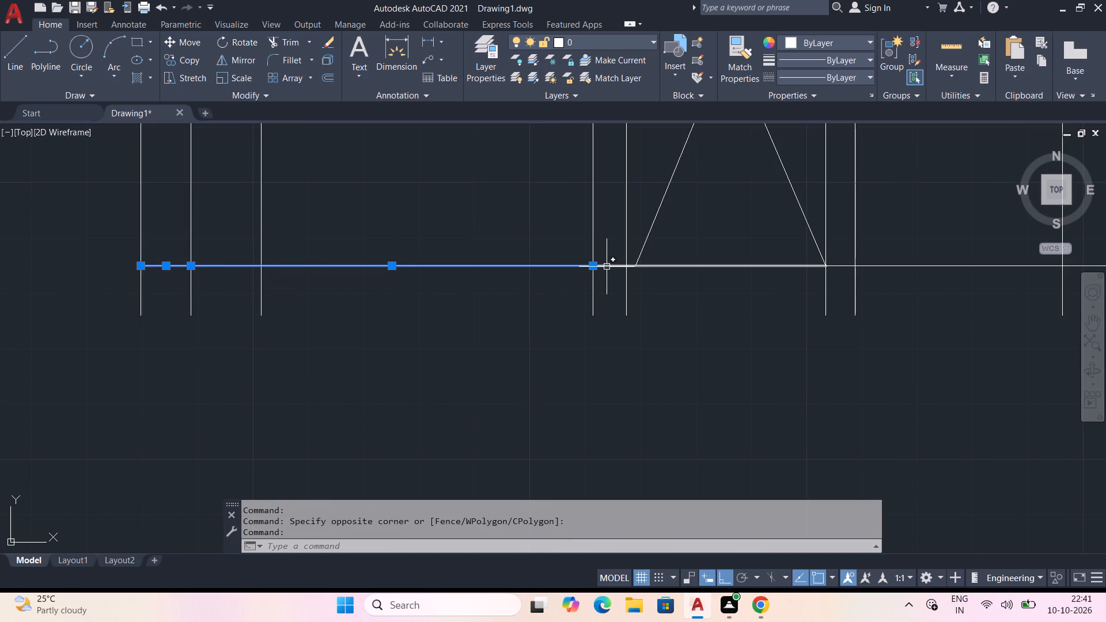
{"action": "left_click", "coordinate": [607, 267]}
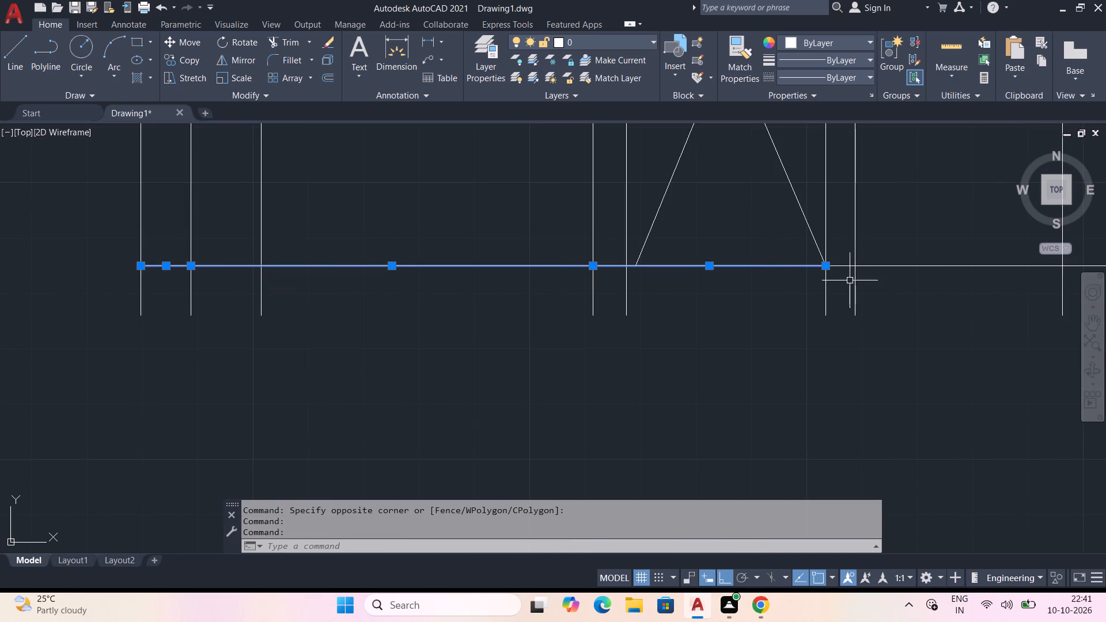
{"action": "left_click", "coordinate": [843, 267]}
{"action": "middle_click_drag", "start_coordinate": [866, 291], "coordinate": [370, 301]}
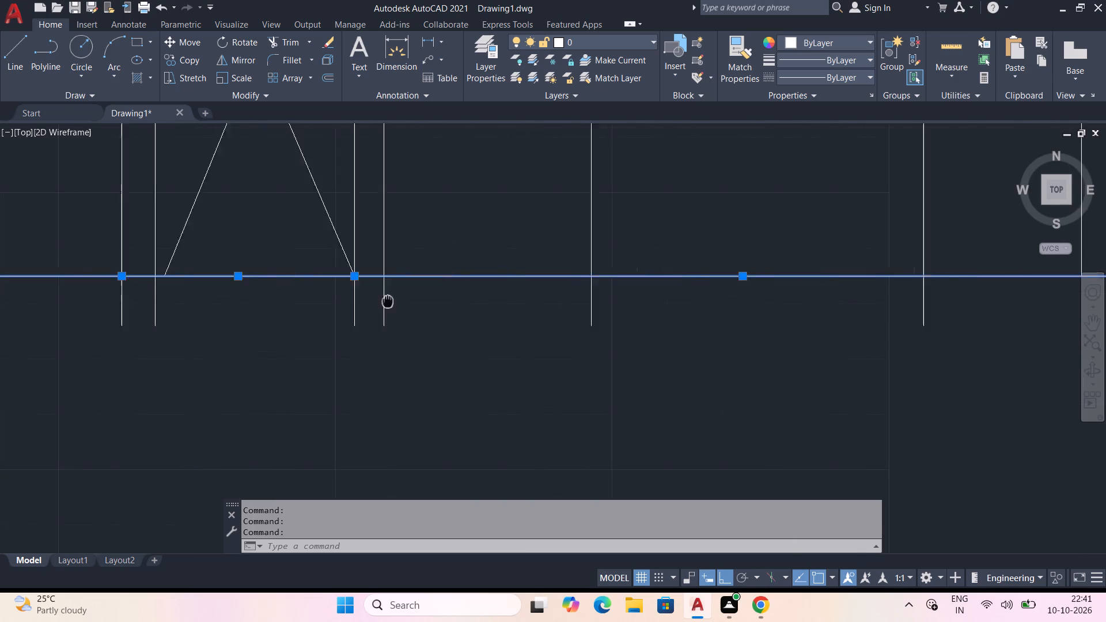
{"action": "middle_click_drag", "start_coordinate": [370, 301], "coordinate": [304, 291]}
{"action": "scroll", "coordinate": [882, 278], "scroll_direction": "down", "scroll_amount": 1}
{"action": "middle_click_drag", "start_coordinate": [698, 312], "coordinate": [764, 334]}
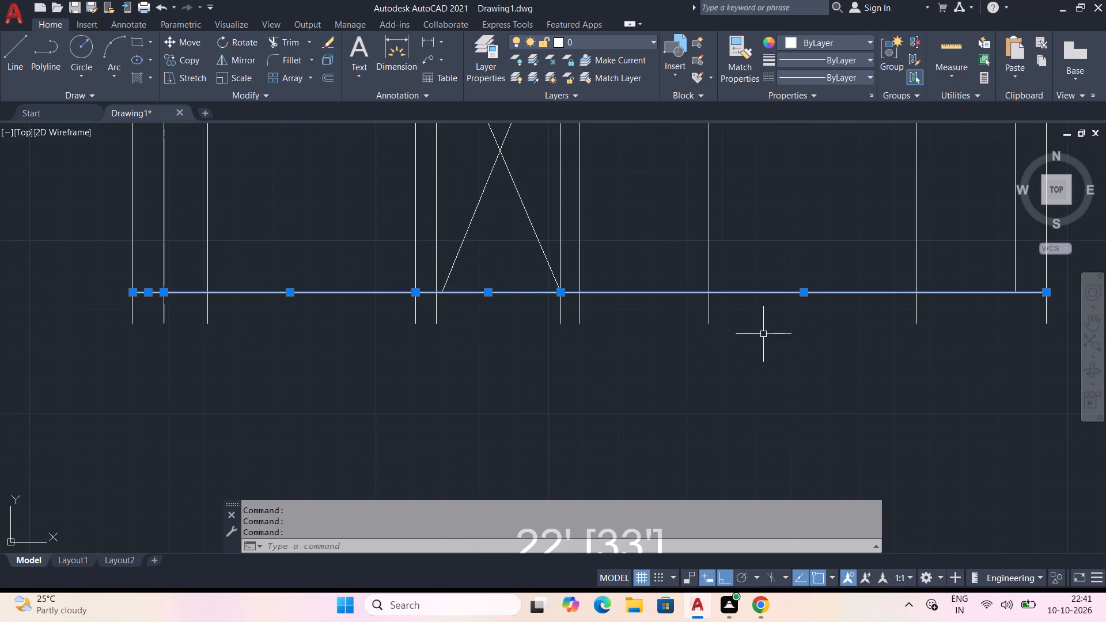
{"action": "type", "text": "JOIN"}
{"action": "key", "text": "space"}
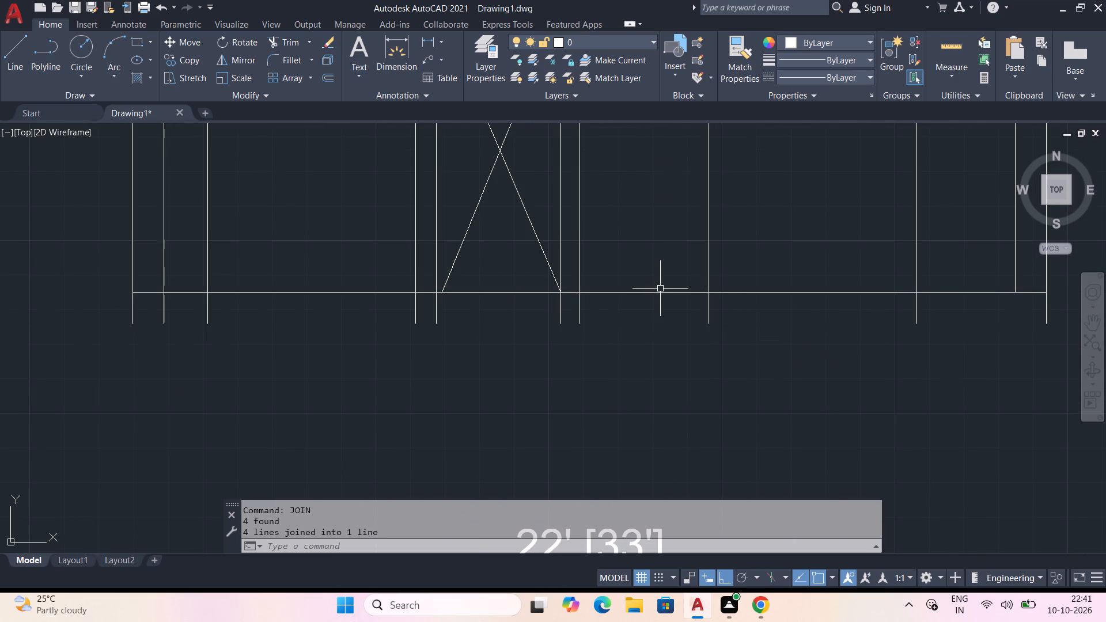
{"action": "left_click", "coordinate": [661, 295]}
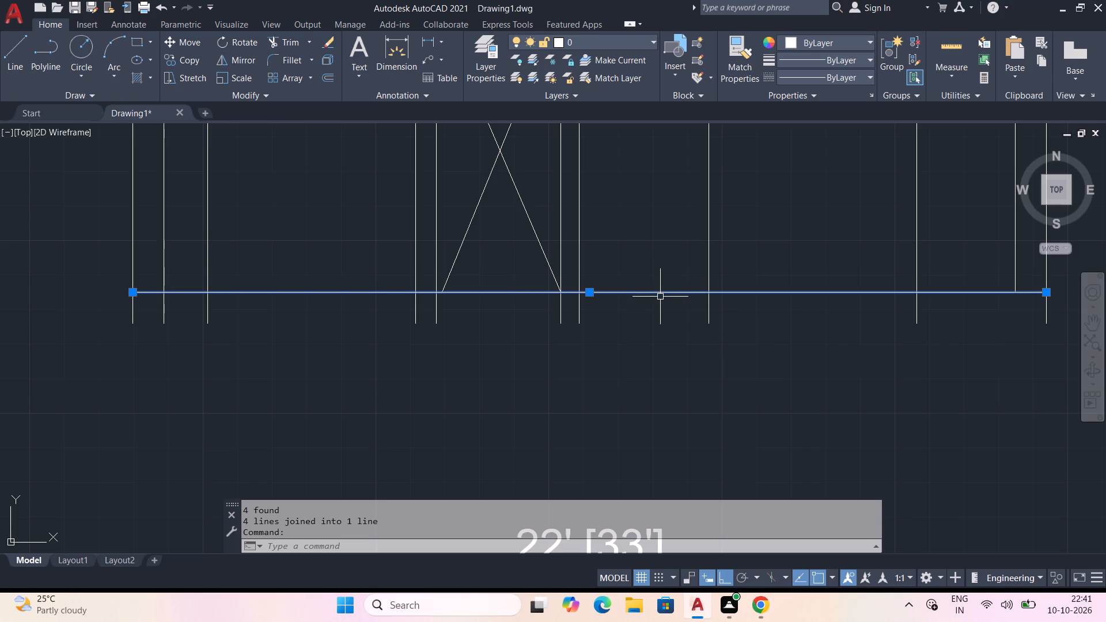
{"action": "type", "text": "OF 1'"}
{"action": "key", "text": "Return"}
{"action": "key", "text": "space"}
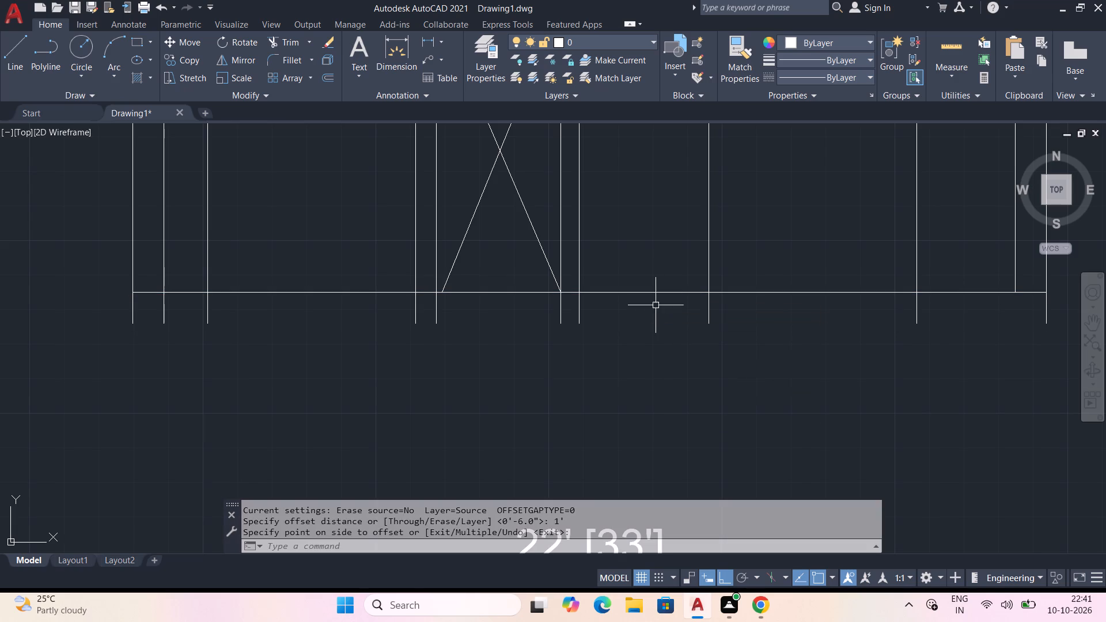
Offset the joined level line 1' downward as the elevation's new bottom line.
{"action": "left_click", "coordinate": [604, 293]}
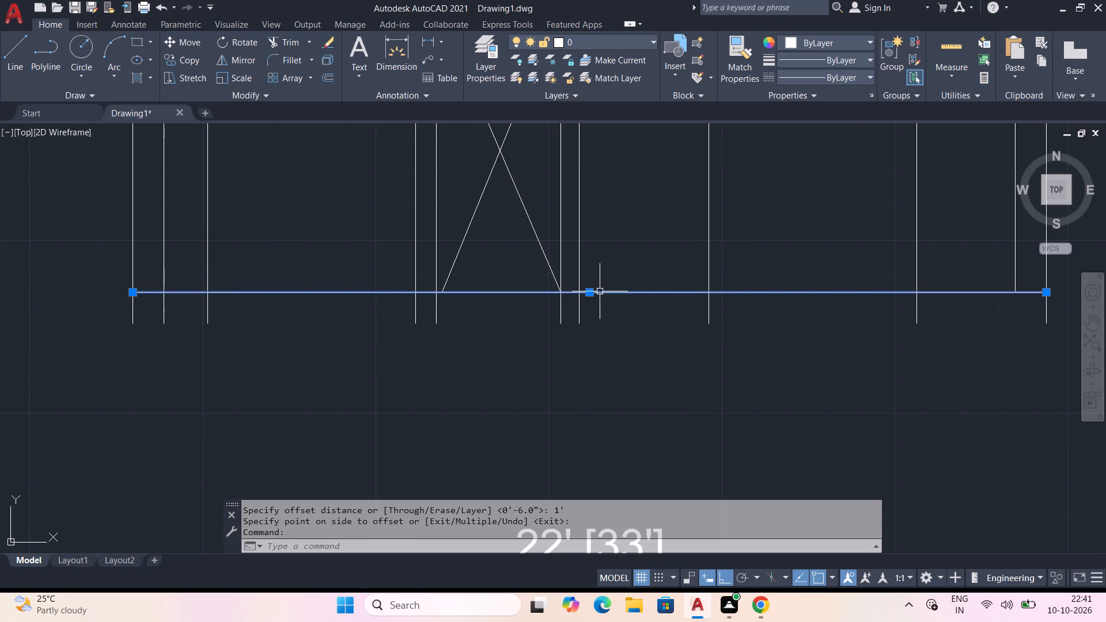
{"action": "type", "text": "OF 1'"}
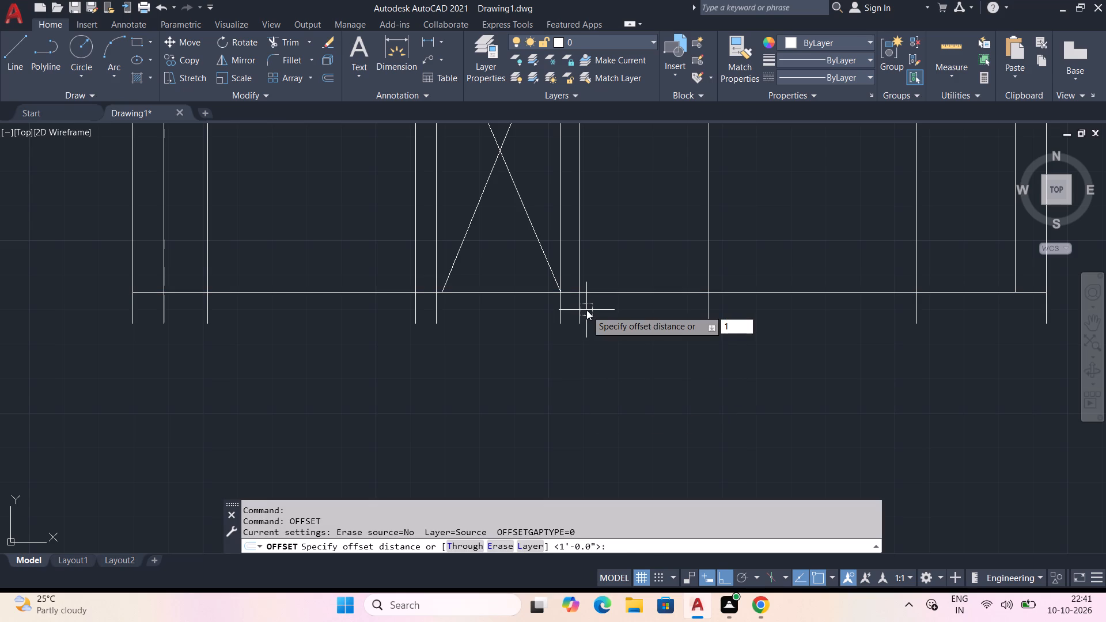
{"action": "key", "text": "Return"}
{"action": "left_click", "coordinate": [596, 329]}
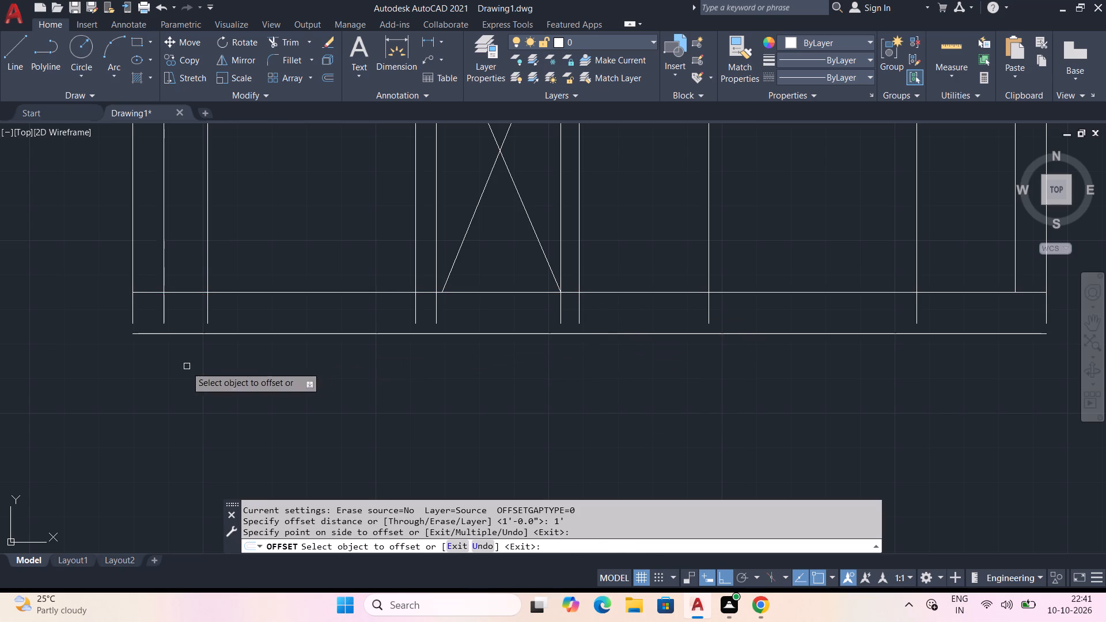
{"action": "key", "text": "Escape"}
Extend the elevation's vertical wall and opening lines down to the new bottom line across its full width.
{"action": "type", "text": "EX"}
{"action": "key", "text": "space"}
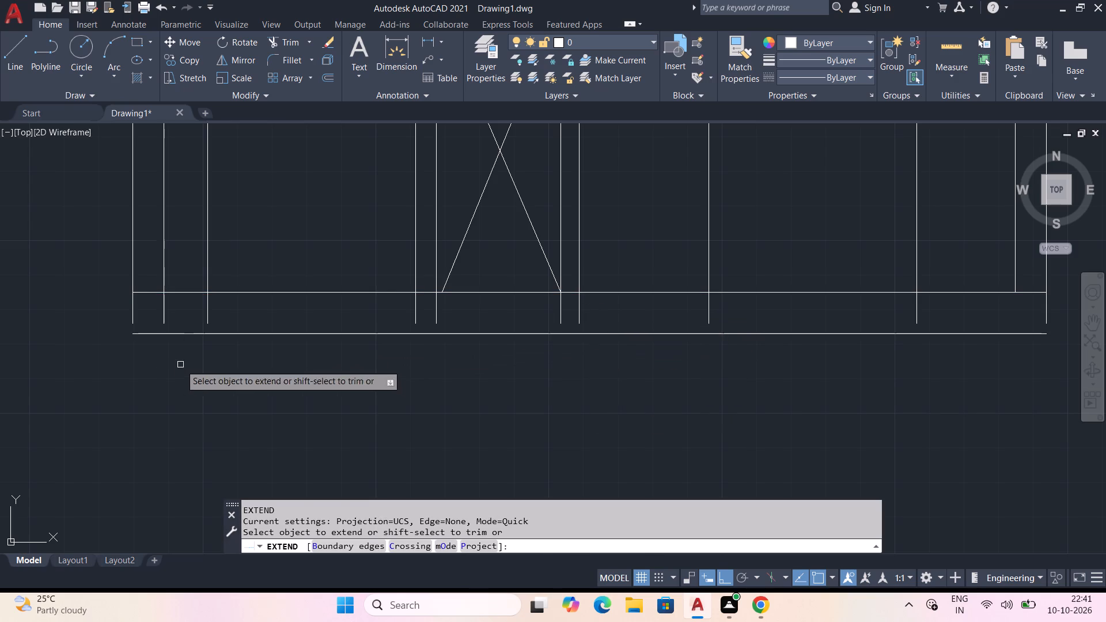
{"action": "left_click", "coordinate": [130, 317]}
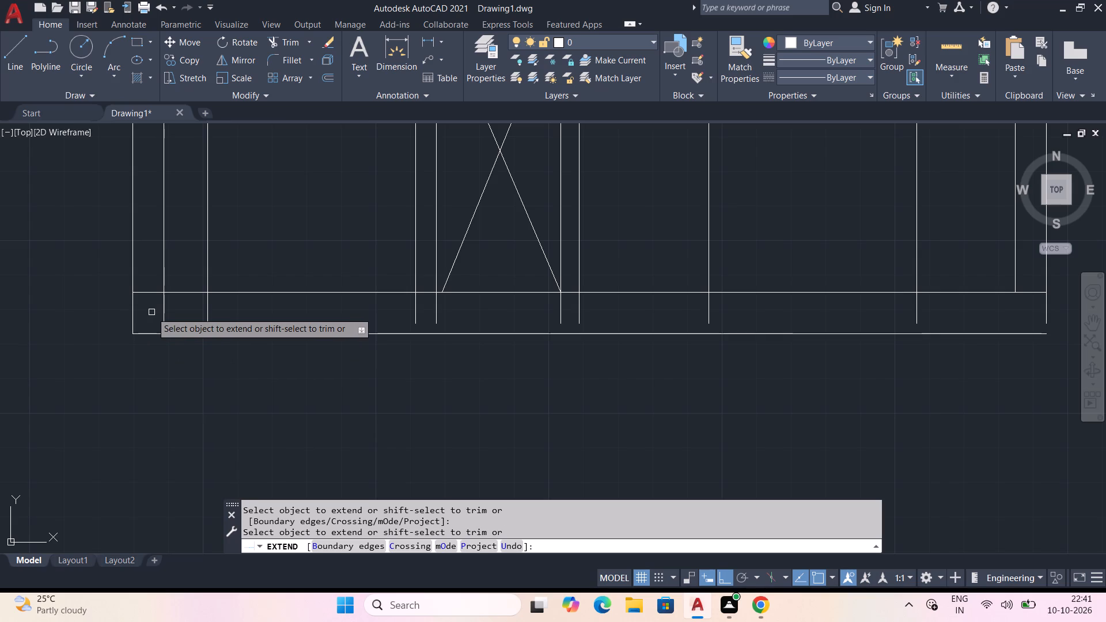
{"action": "left_click", "coordinate": [162, 312]}
{"action": "left_click", "coordinate": [211, 309]}
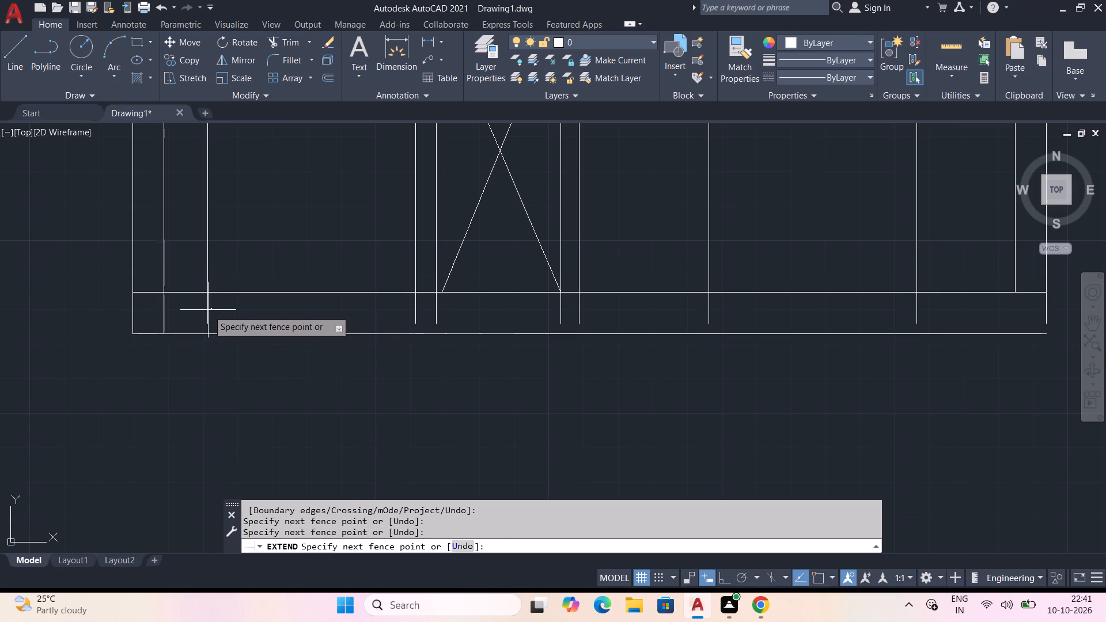
{"action": "left_click", "coordinate": [208, 311]}
{"action": "left_click", "coordinate": [205, 315]}
{"action": "left_click", "coordinate": [417, 316]}
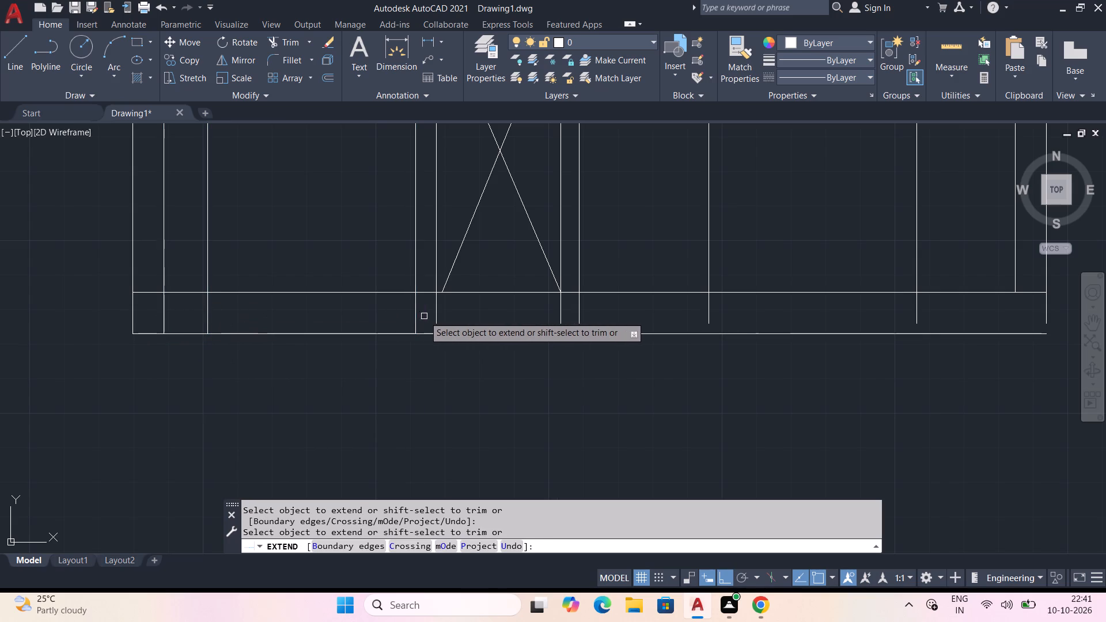
{"action": "left_click", "coordinate": [435, 317]}
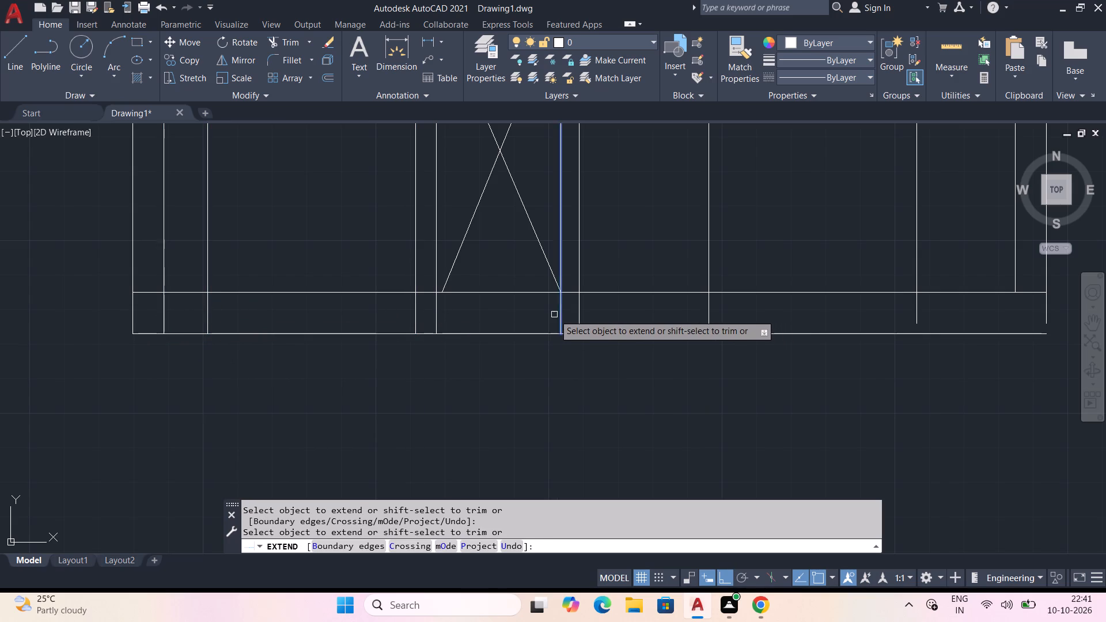
{"action": "left_click", "coordinate": [560, 314]}
{"action": "left_click", "coordinate": [579, 313]}
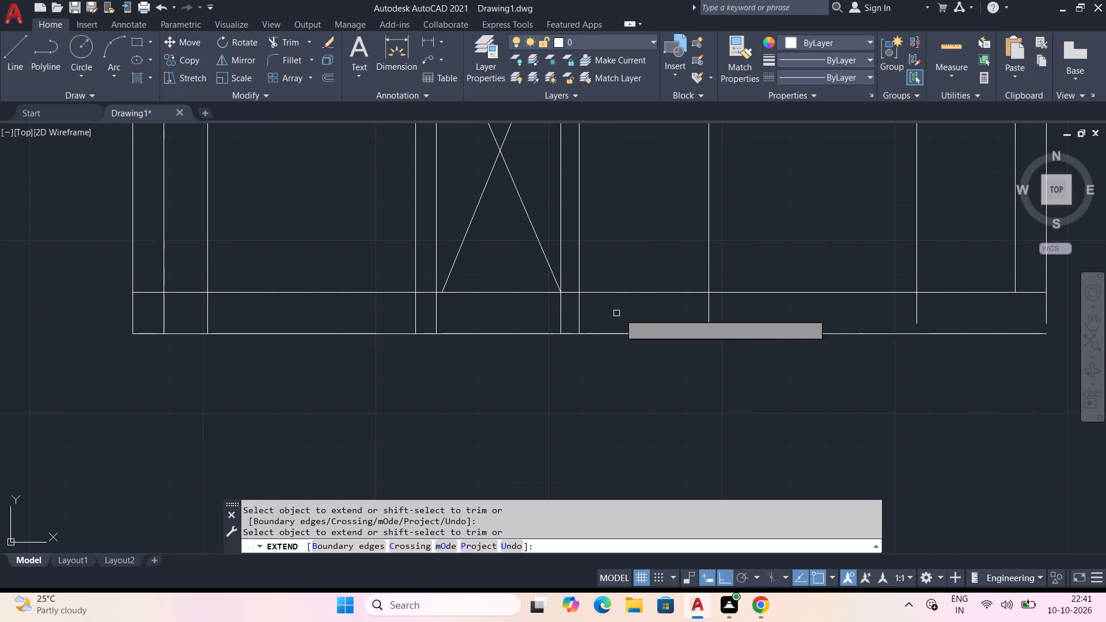
{"action": "left_click", "coordinate": [707, 316]}
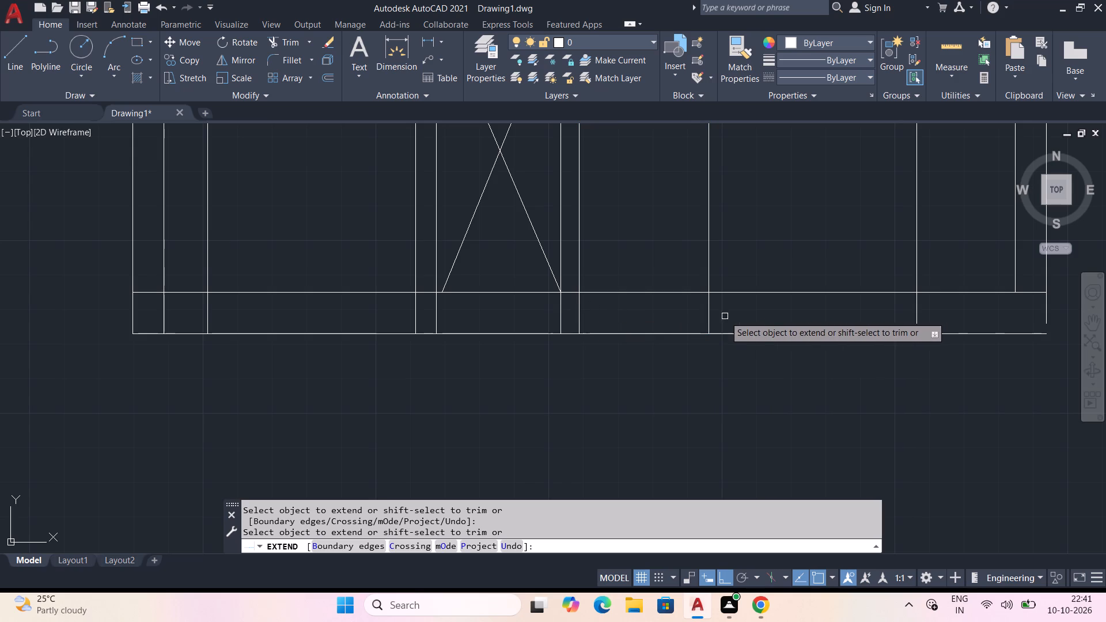
{"action": "left_click", "coordinate": [917, 317]}
{"action": "left_click", "coordinate": [1045, 316]}
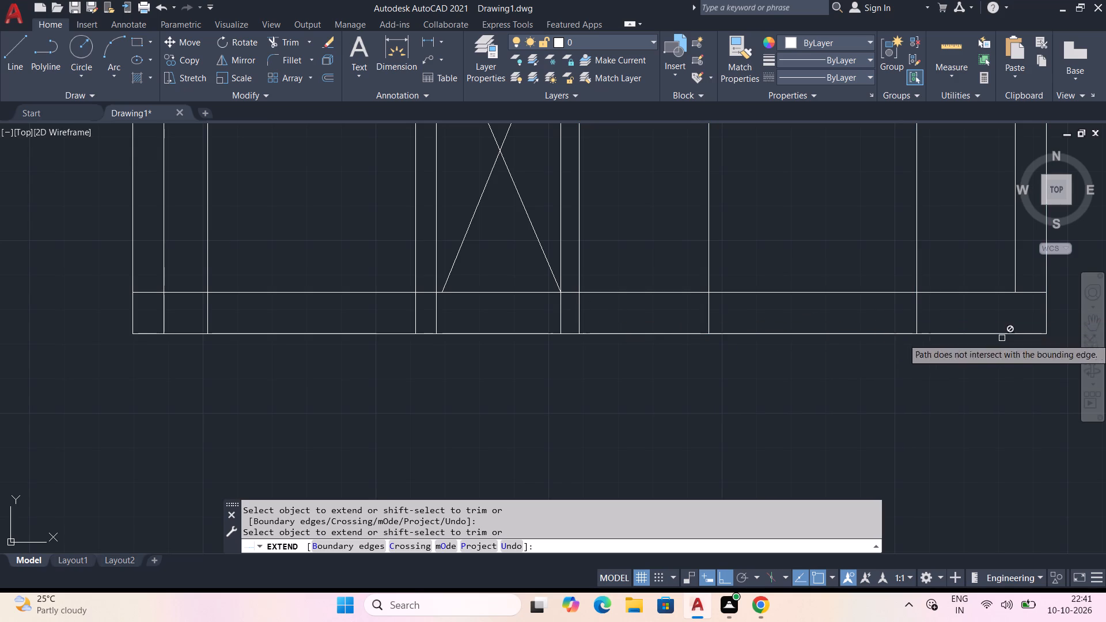
{"action": "left_click", "coordinate": [1013, 286]}
{"action": "scroll", "coordinate": [705, 378], "scroll_direction": "down", "scroll_amount": 2}
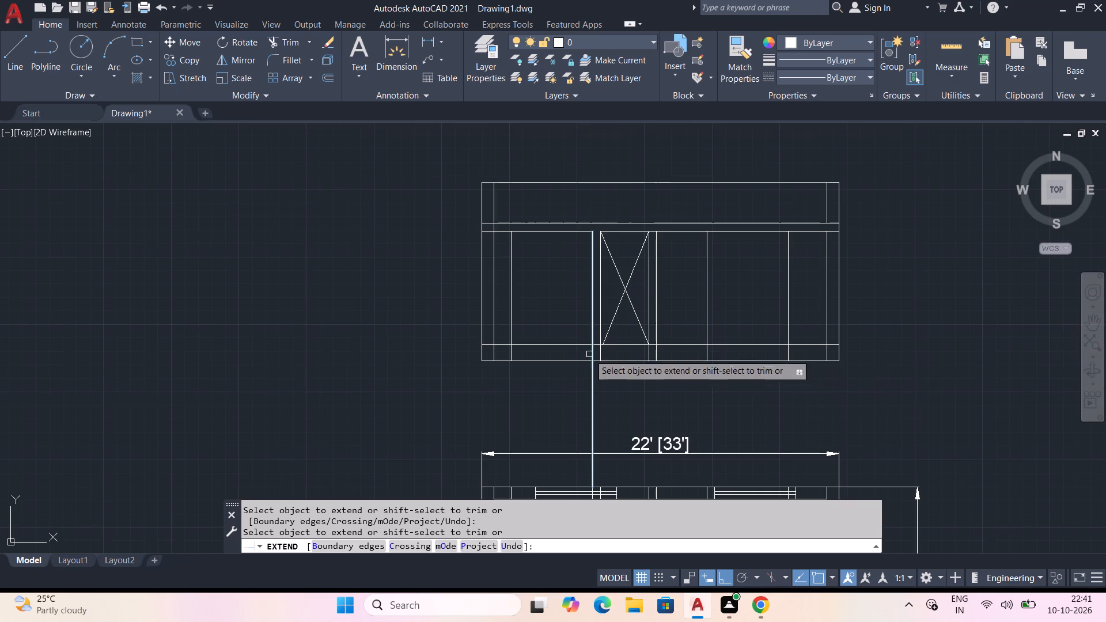
{"action": "key", "text": "Escape"}
Erase the vertical projection lines running through and below the ground-floor plan.
{"action": "scroll", "coordinate": [645, 295], "scroll_direction": "up", "scroll_amount": 1}
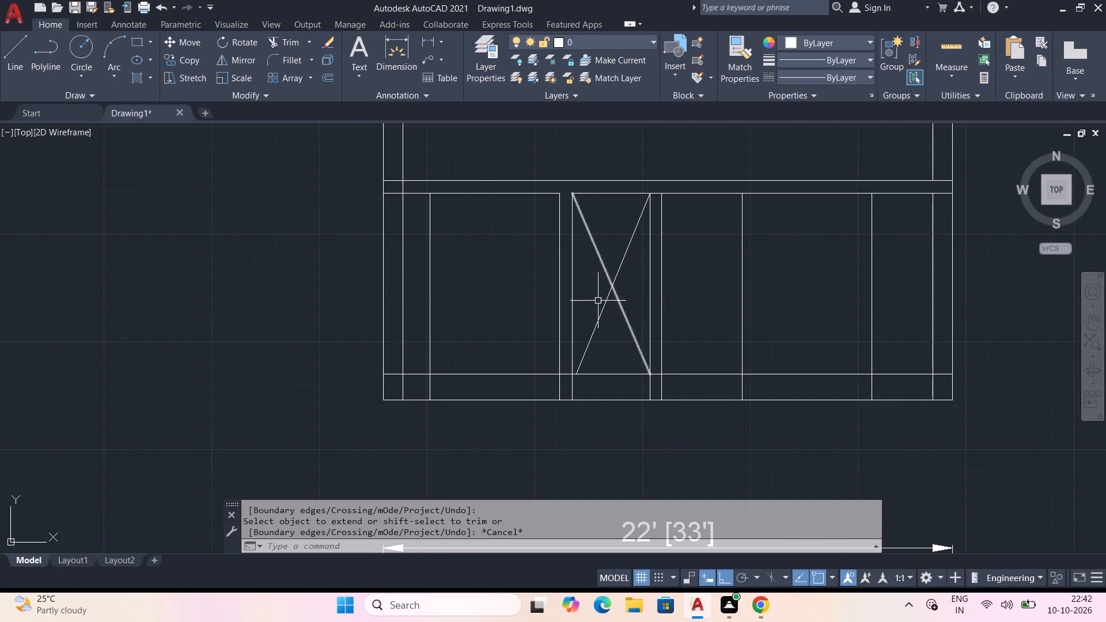
{"action": "scroll", "coordinate": [491, 376], "scroll_direction": "down", "scroll_amount": 4}
{"action": "middle_click_drag", "start_coordinate": [535, 406], "coordinate": [524, 311]}
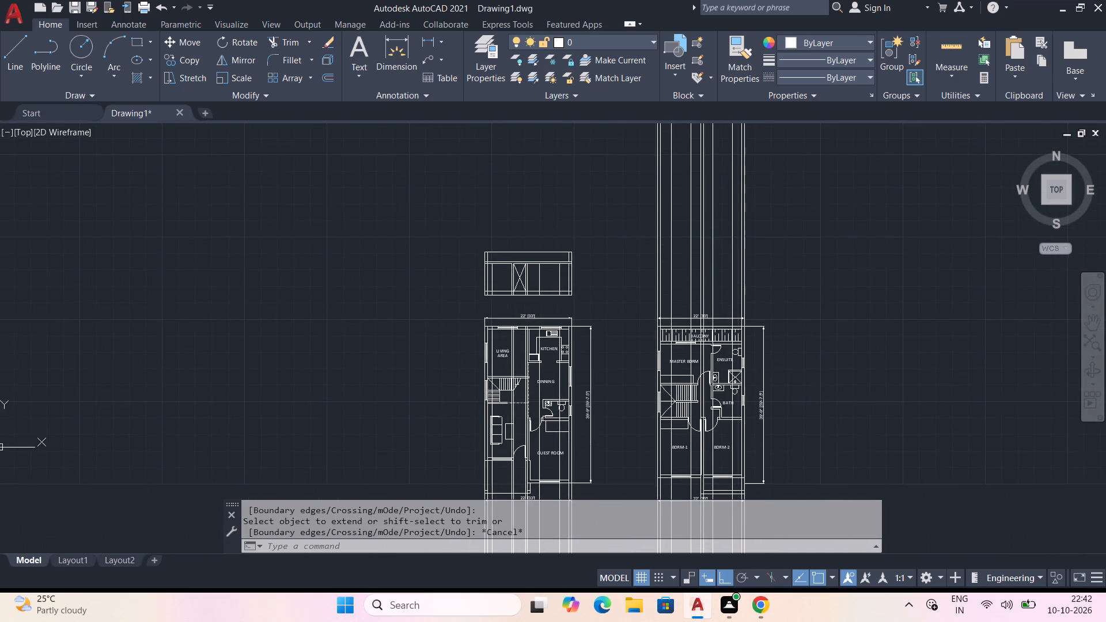
{"action": "scroll", "coordinate": [510, 462], "scroll_direction": "up", "scroll_amount": 1}
{"action": "middle_click_drag", "start_coordinate": [517, 426], "coordinate": [513, 256]}
{"action": "left_click_drag", "start_coordinate": [631, 450], "coordinate": [437, 450]}
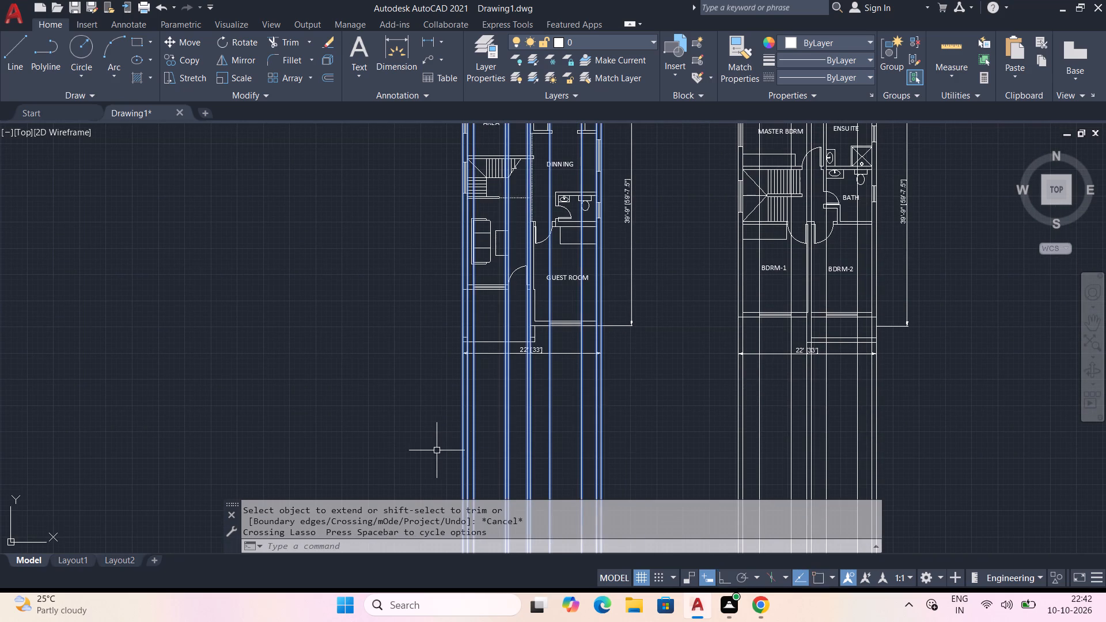
{"action": "key", "text": "Delete"}
Insert the metric Aluminum Window (Elevation) block in the empty area left of the ground-floor plan.
{"action": "scroll", "coordinate": [469, 450], "scroll_direction": "up", "scroll_amount": 1}
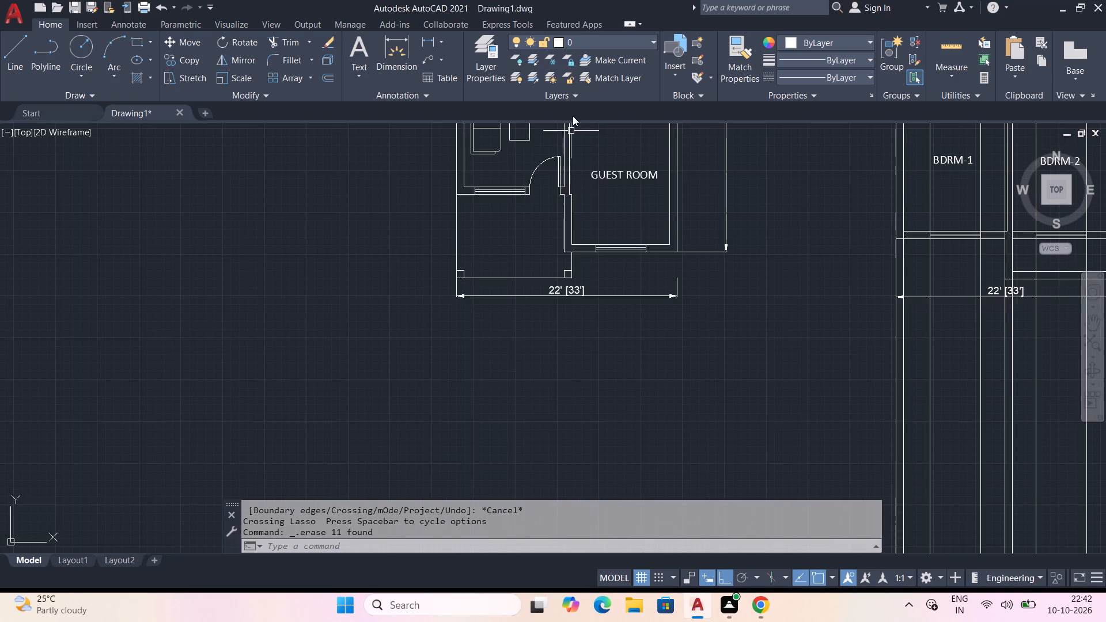
{"action": "middle_click_drag", "start_coordinate": [573, 167], "coordinate": [505, 563]}
{"action": "middle_click_drag", "start_coordinate": [509, 434], "coordinate": [513, 386]}
{"action": "scroll", "coordinate": [513, 386], "scroll_direction": "down", "scroll_amount": 1}
{"action": "middle_click_drag", "start_coordinate": [513, 369], "coordinate": [510, 336]}
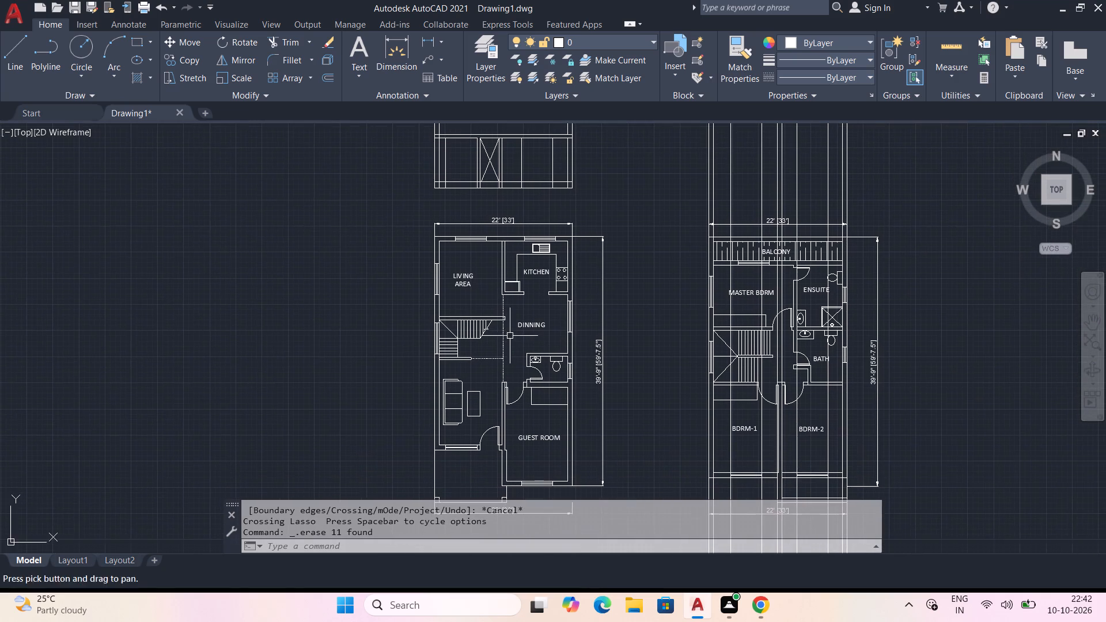
{"action": "middle_click_drag", "start_coordinate": [478, 308], "coordinate": [484, 351]}
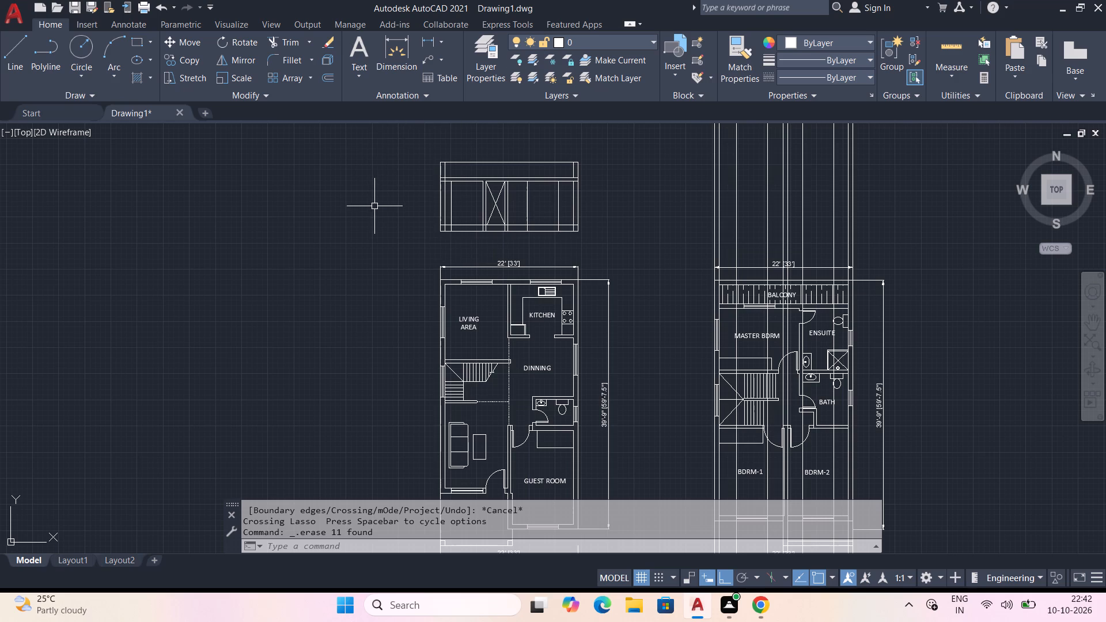
{"action": "key", "text": "ctrl+3"}
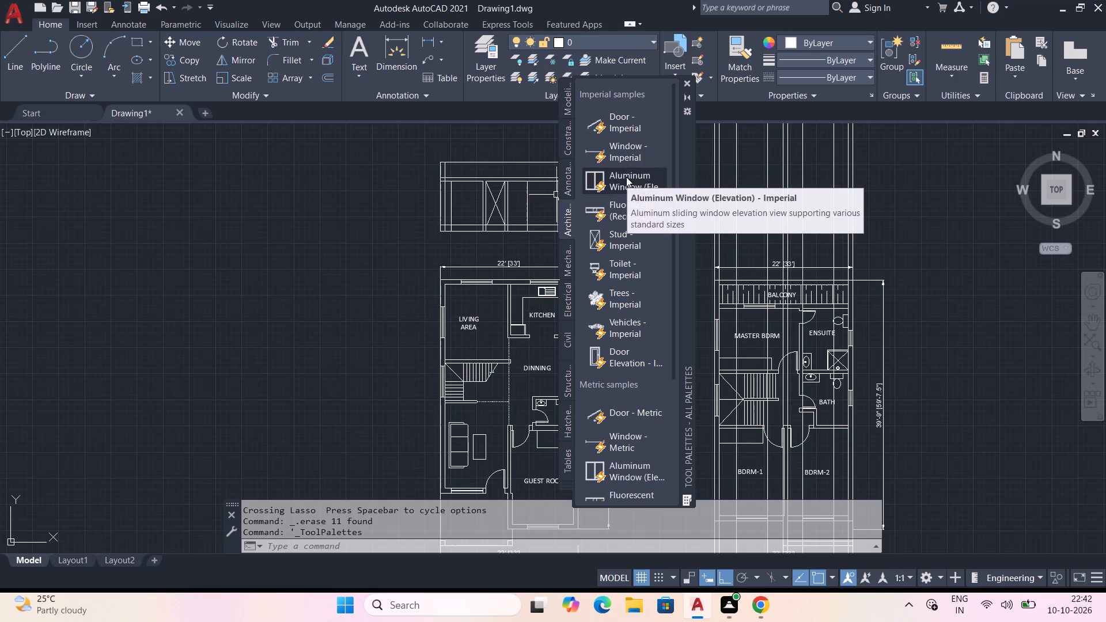
{"action": "left_click", "coordinate": [634, 464]}
{"action": "left_click", "coordinate": [175, 332]}
Insert the imperial Door Elevation block in the empty space above and to the right of the window block.
{"action": "scroll", "coordinate": [210, 331], "scroll_direction": "up", "scroll_amount": 3}
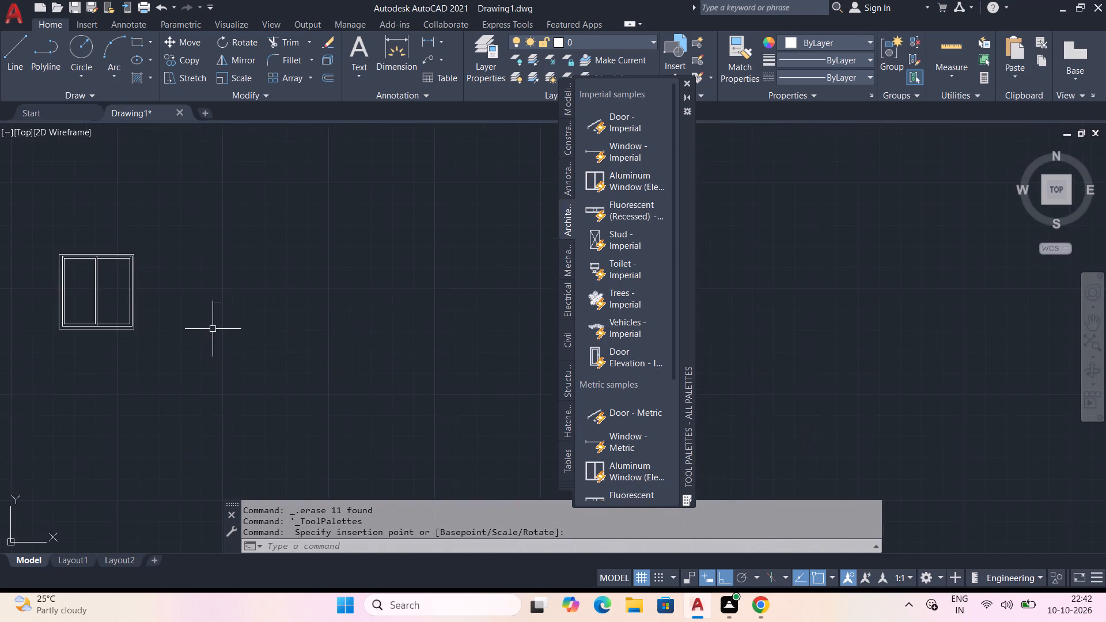
{"action": "scroll", "coordinate": [263, 327], "scroll_direction": "down", "scroll_amount": 1}
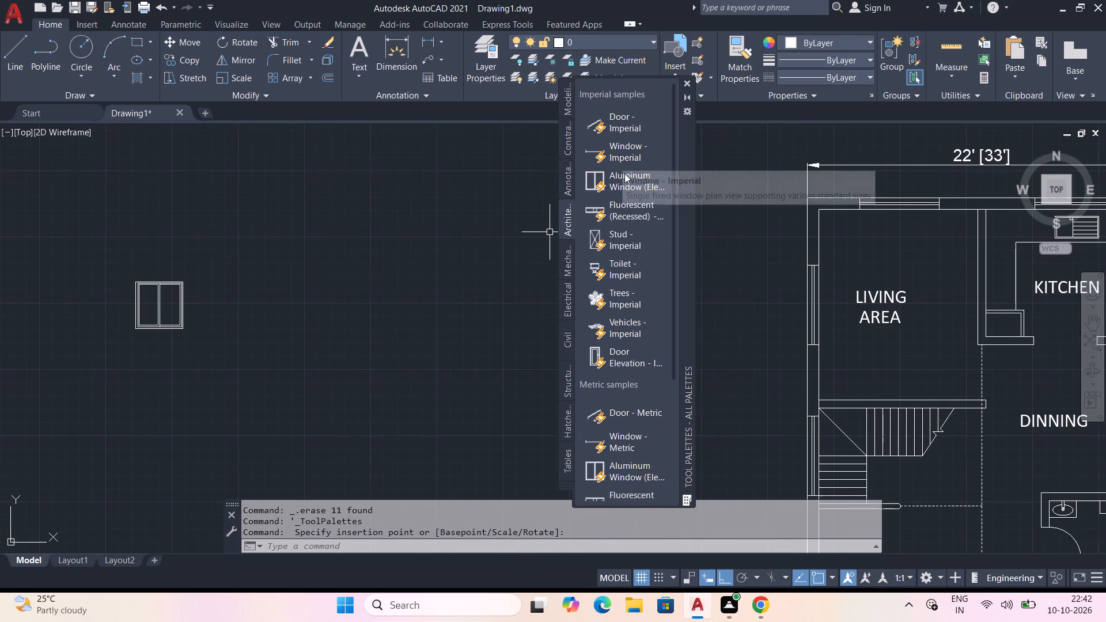
{"action": "left_click", "coordinate": [619, 350]}
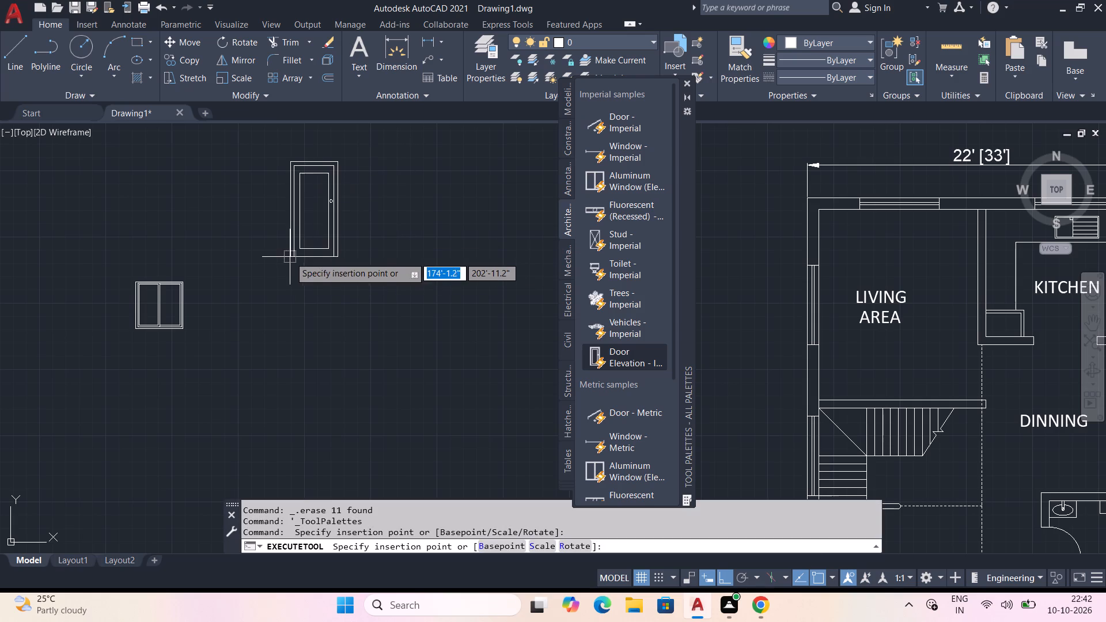
{"action": "left_click", "coordinate": [287, 258]}
{"action": "left_click", "coordinate": [685, 83]}
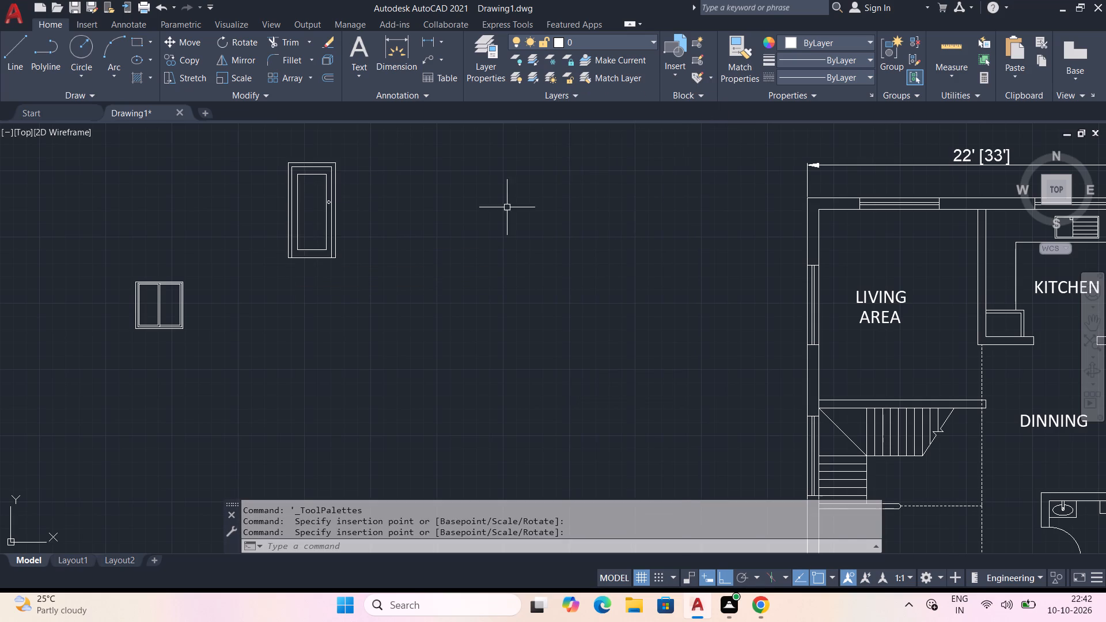
Erase the two crossing diagonal lines in the front elevation's door opening.
{"action": "scroll", "coordinate": [471, 255], "scroll_direction": "down", "scroll_amount": 1}
{"action": "middle_click_drag", "start_coordinate": [548, 311], "coordinate": [527, 209]}
{"action": "middle_click_drag", "start_coordinate": [530, 241], "coordinate": [470, 393]}
{"action": "middle_click_drag", "start_coordinate": [400, 180], "coordinate": [406, 249]}
{"action": "scroll", "coordinate": [641, 192], "scroll_direction": "up", "scroll_amount": 2}
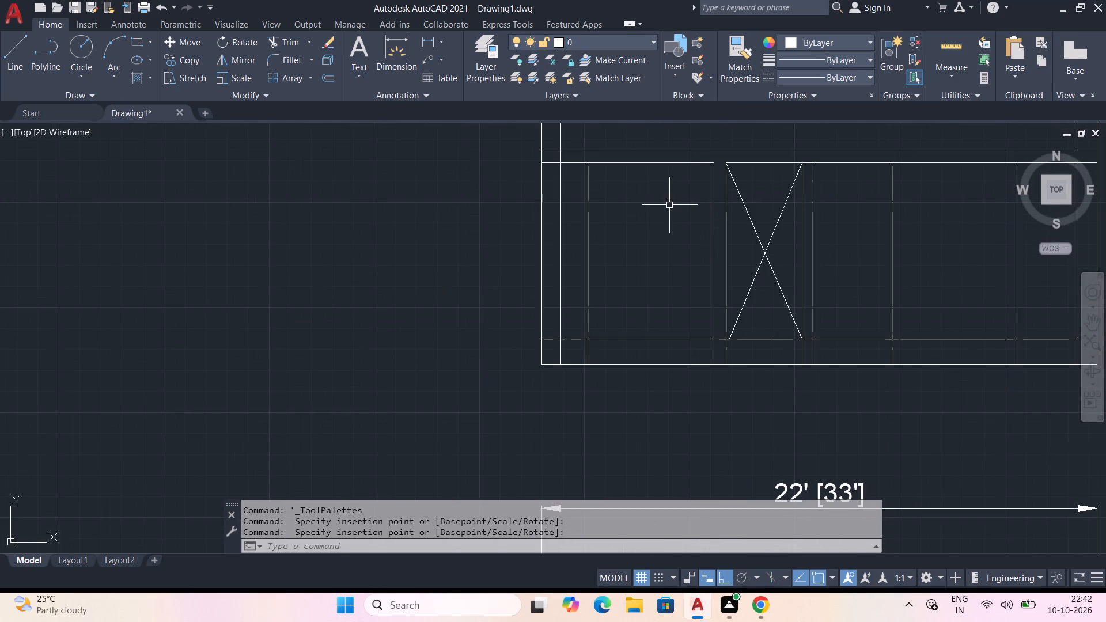
{"action": "left_click", "coordinate": [753, 226]}
{"action": "left_click", "coordinate": [757, 274]}
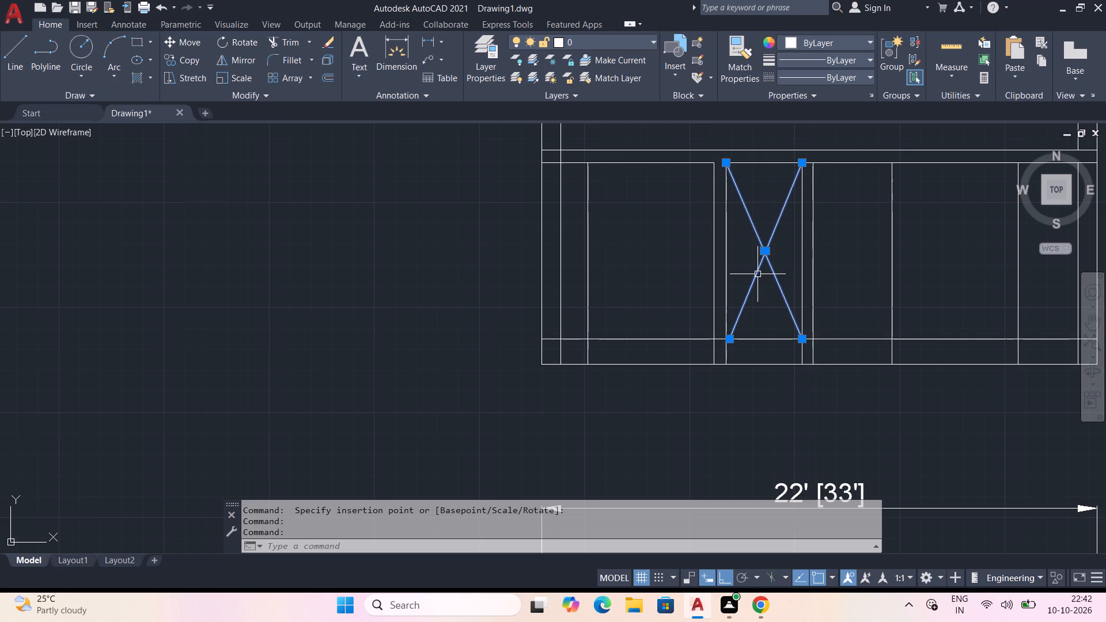
{"action": "key", "text": "Delete"}
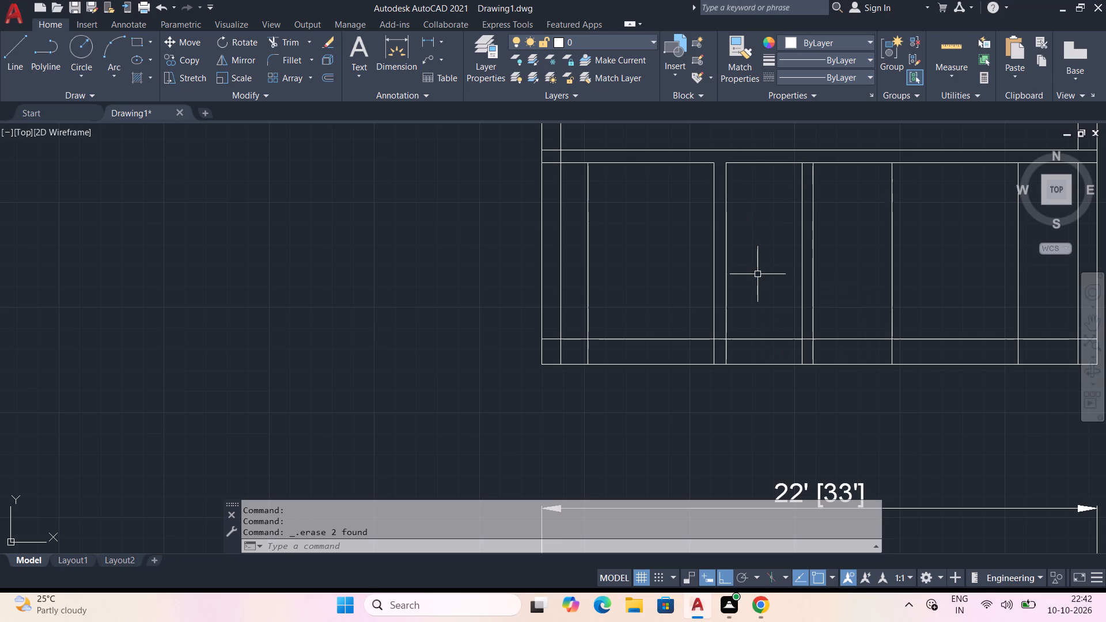
Stretch the inserted door elevation block taller to match the height of the elevation's door opening.
{"action": "middle_click_drag", "start_coordinate": [335, 356], "coordinate": [420, 344]}
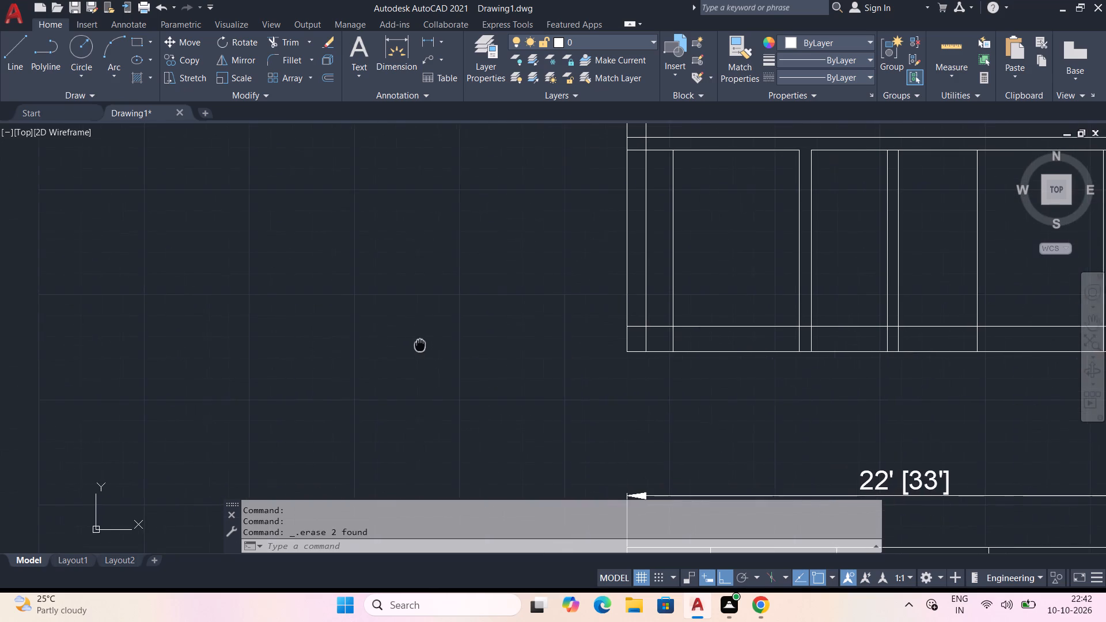
{"action": "middle_click_drag", "start_coordinate": [420, 344], "coordinate": [413, 344]}
{"action": "scroll", "coordinate": [406, 342], "scroll_direction": "down", "scroll_amount": 1}
{"action": "middle_click_drag", "start_coordinate": [38, 358], "coordinate": [244, 232]}
{"action": "left_click_drag", "start_coordinate": [196, 268], "coordinate": [200, 278]}
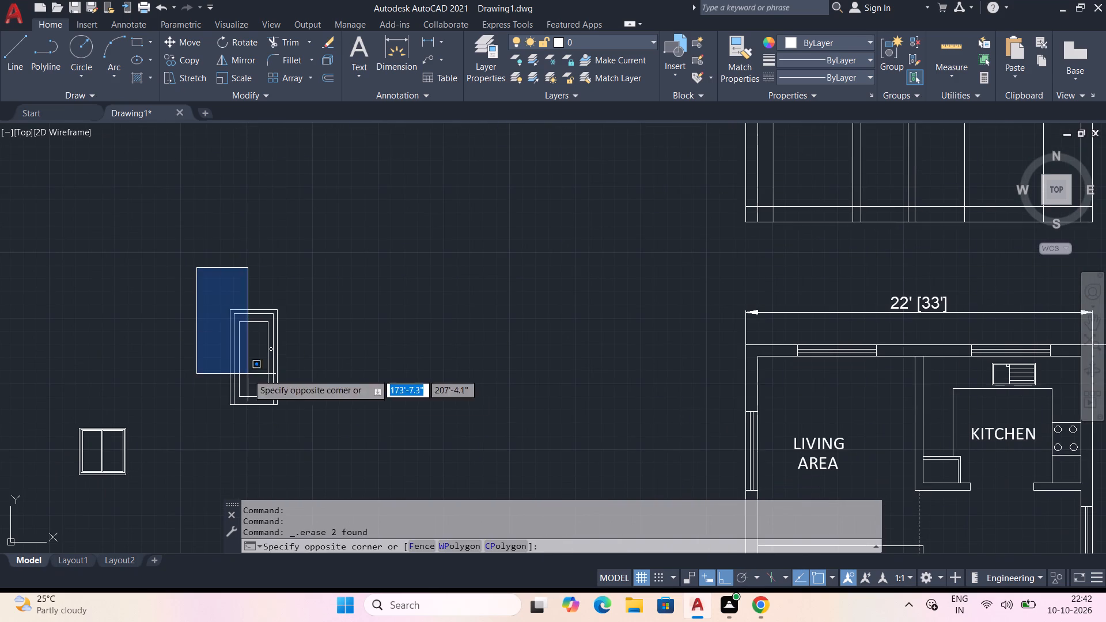
{"action": "left_click", "coordinate": [310, 416]}
{"action": "scroll", "coordinate": [270, 389], "scroll_direction": "up", "scroll_amount": 2}
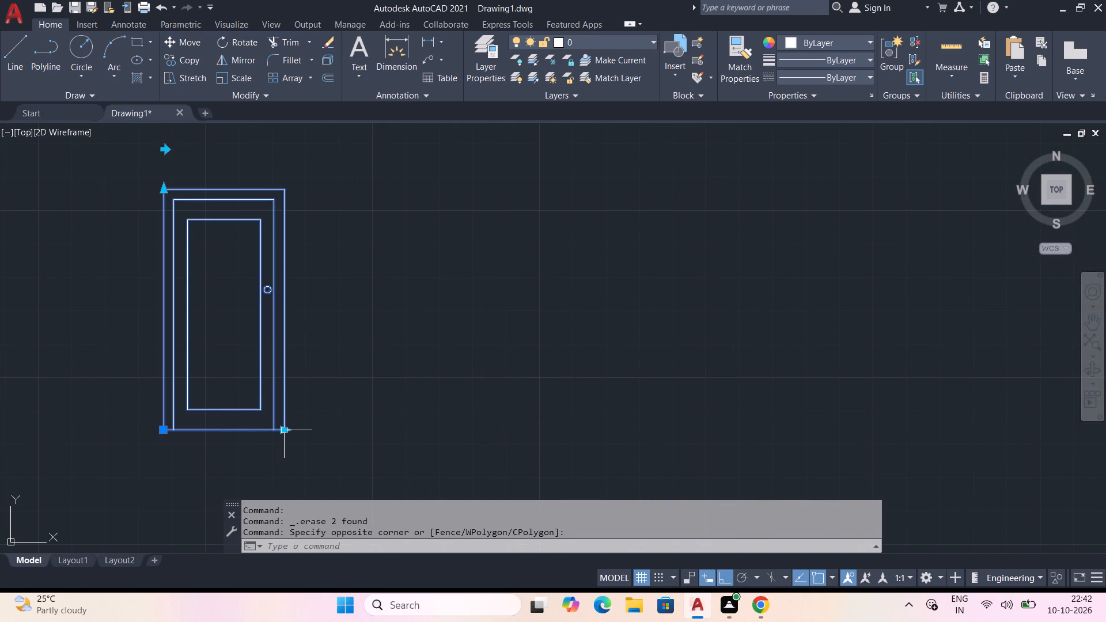
{"action": "left_click", "coordinate": [282, 431]}
{"action": "left_click", "coordinate": [284, 434]}
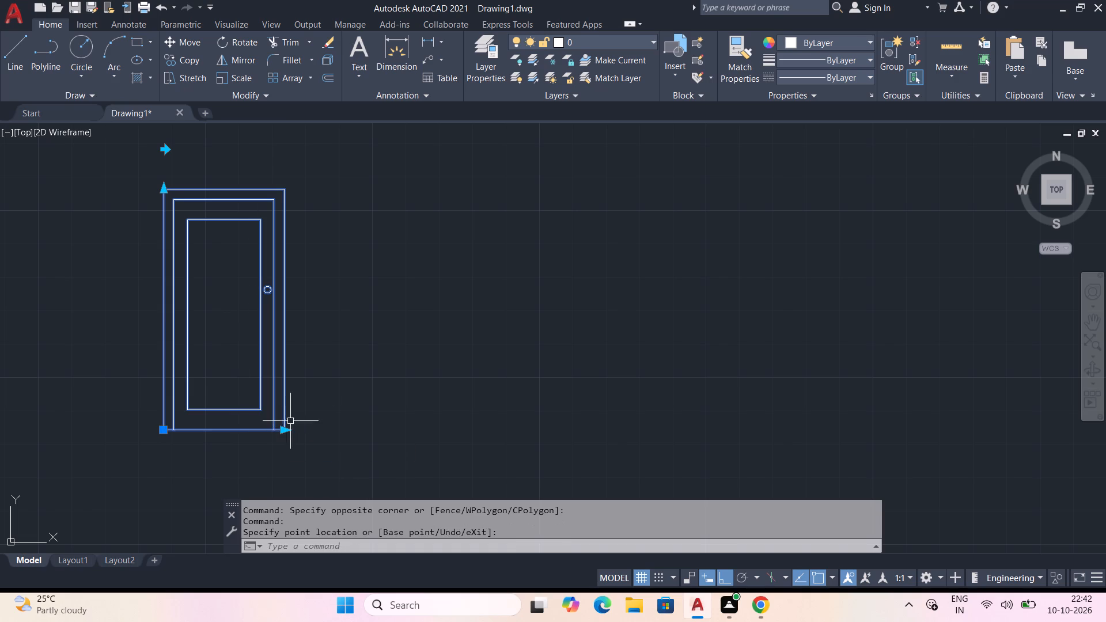
{"action": "left_click", "coordinate": [166, 189]}
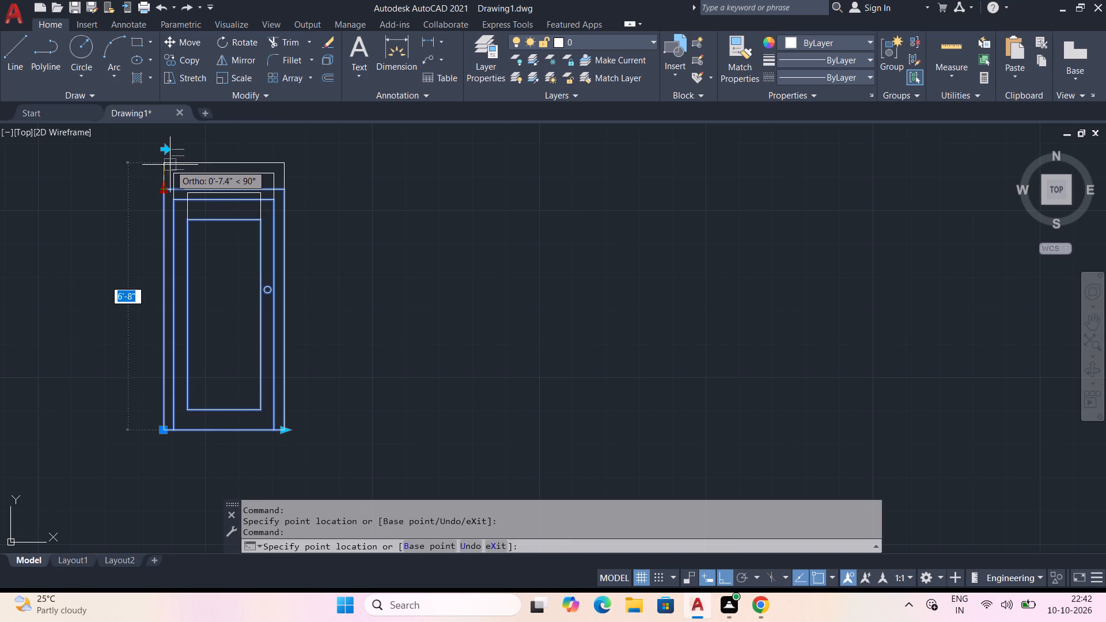
{"action": "left_click", "coordinate": [169, 147]}
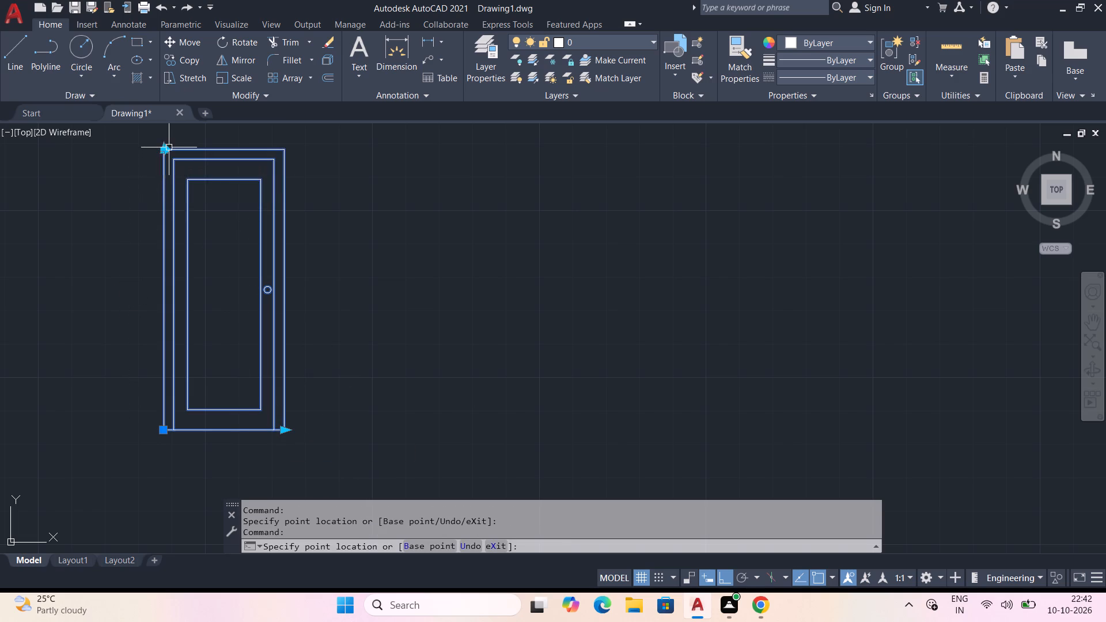
Copy the door block from its lower-left corner to the door opening's lower-left corner on the 9" level line.
{"action": "scroll", "coordinate": [307, 317], "scroll_direction": "down", "scroll_amount": 1}
{"action": "middle_click_drag", "start_coordinate": [324, 334], "coordinate": [313, 312]}
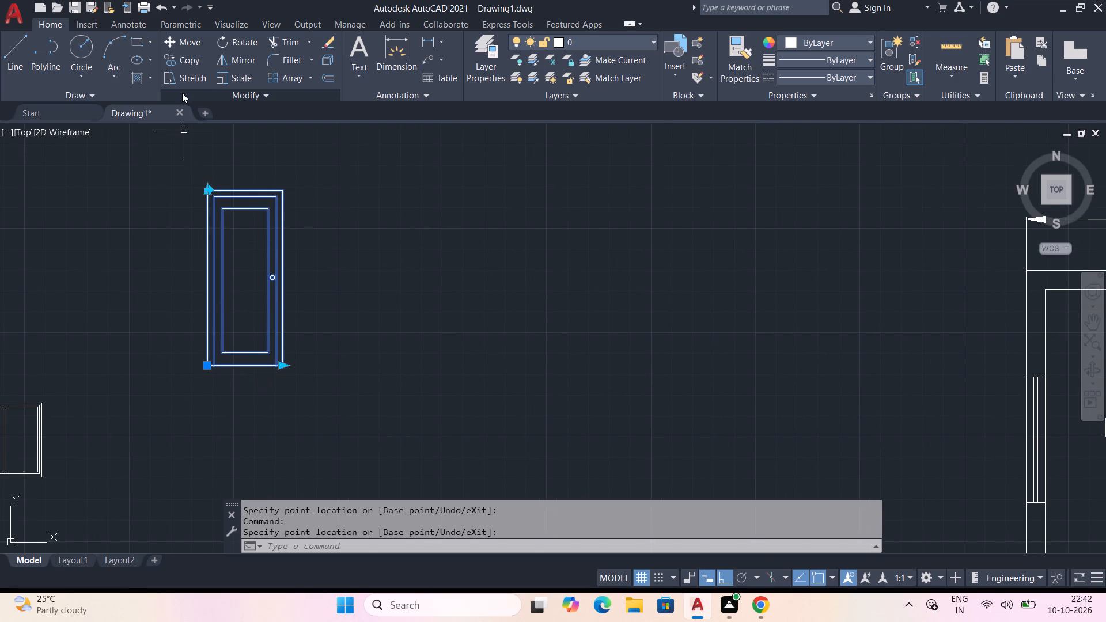
{"action": "left_click", "coordinate": [185, 59]}
{"action": "left_click", "coordinate": [206, 365]}
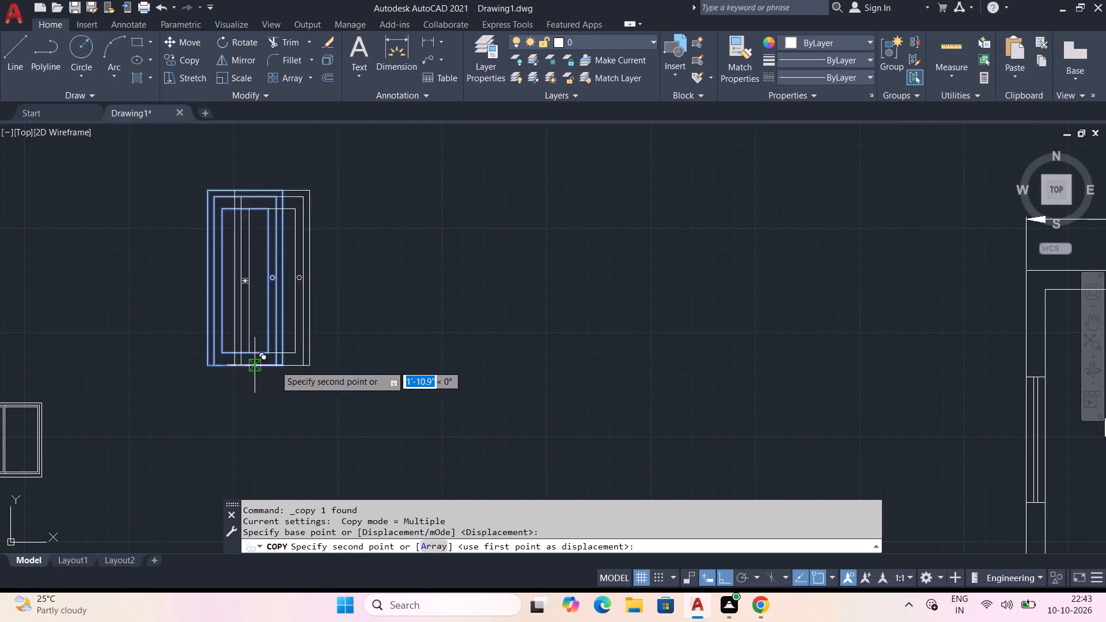
{"action": "middle_click_drag", "start_coordinate": [760, 388], "coordinate": [0, 379]}
{"action": "middle_click_drag", "start_coordinate": [479, 376], "coordinate": [455, 525]}
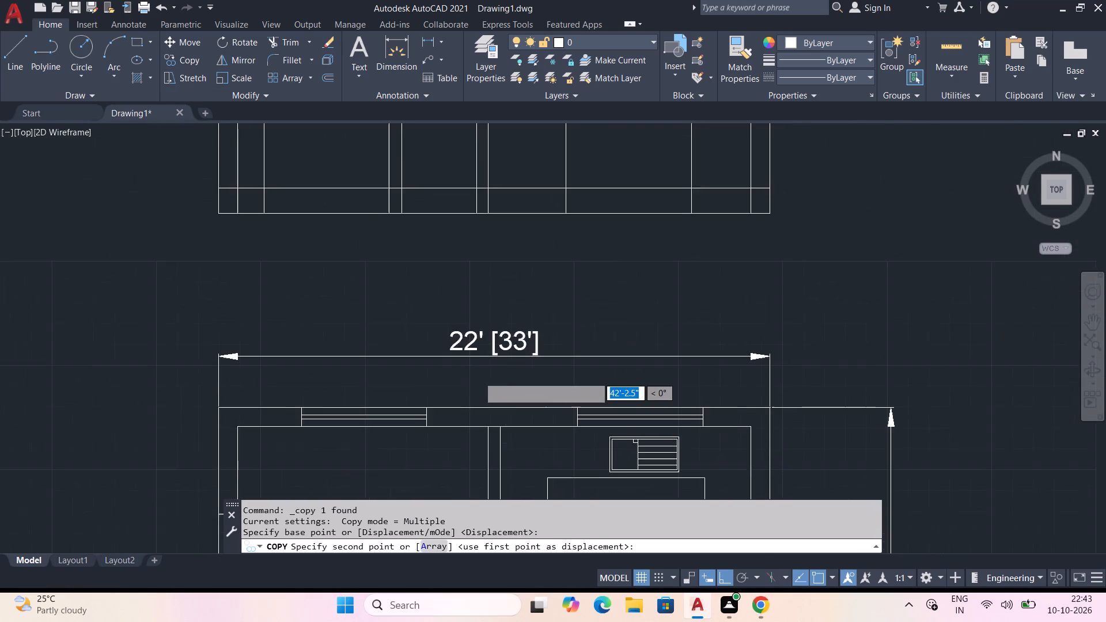
{"action": "middle_click_drag", "start_coordinate": [455, 525], "coordinate": [453, 529]}
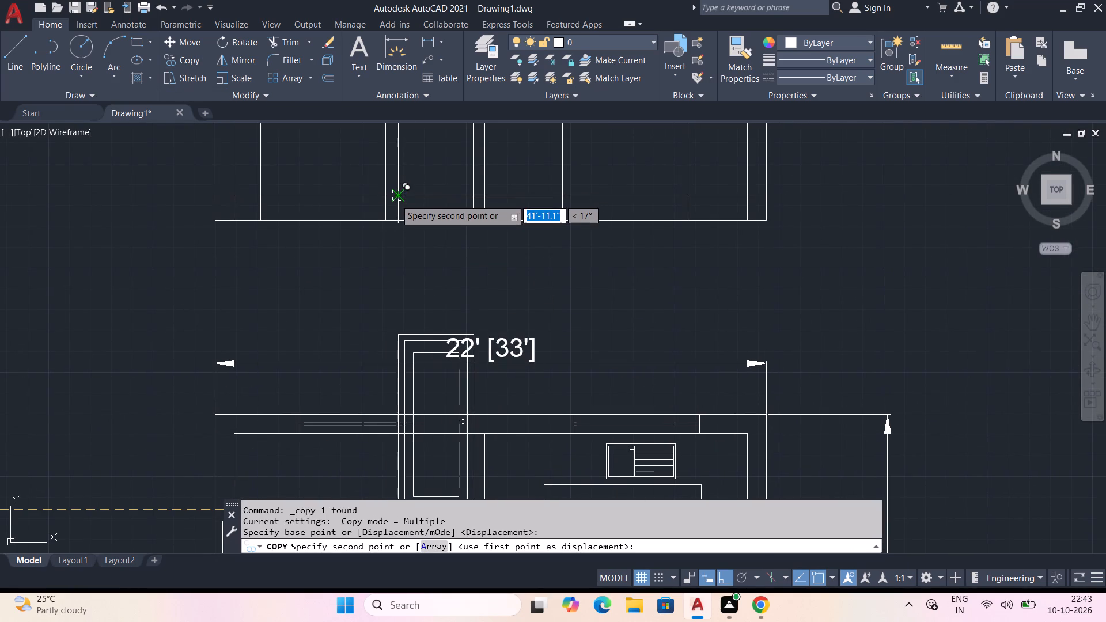
{"action": "left_click", "coordinate": [395, 199]}
{"action": "middle_click_drag", "start_coordinate": [415, 245], "coordinate": [391, 377]}
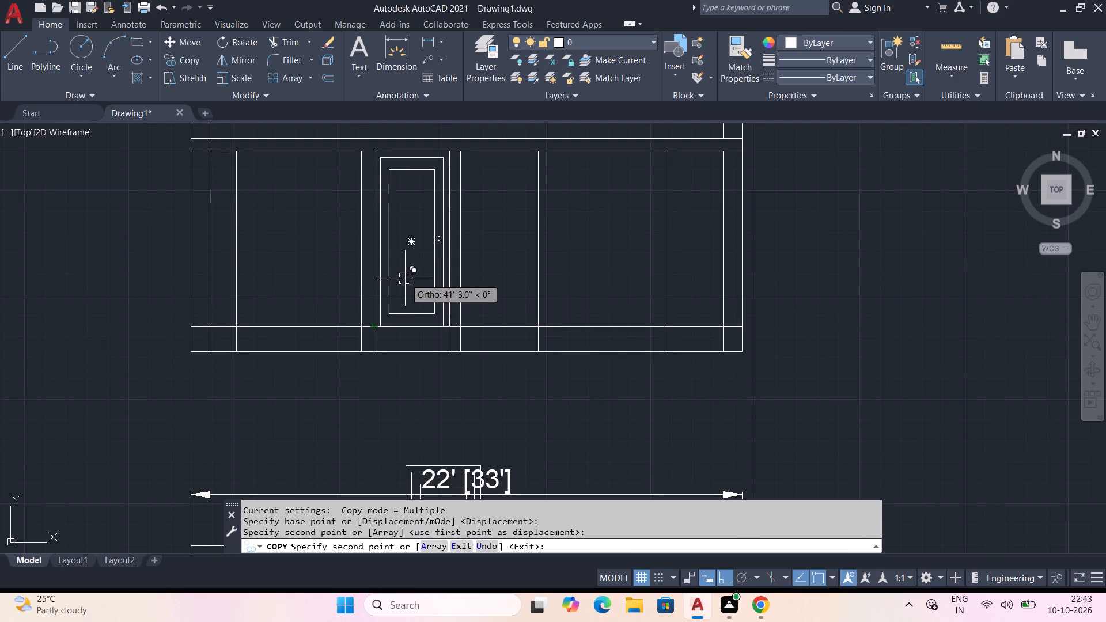
{"action": "key", "text": "Escape"}
{"action": "scroll", "coordinate": [427, 350], "scroll_direction": "up", "scroll_amount": 2}
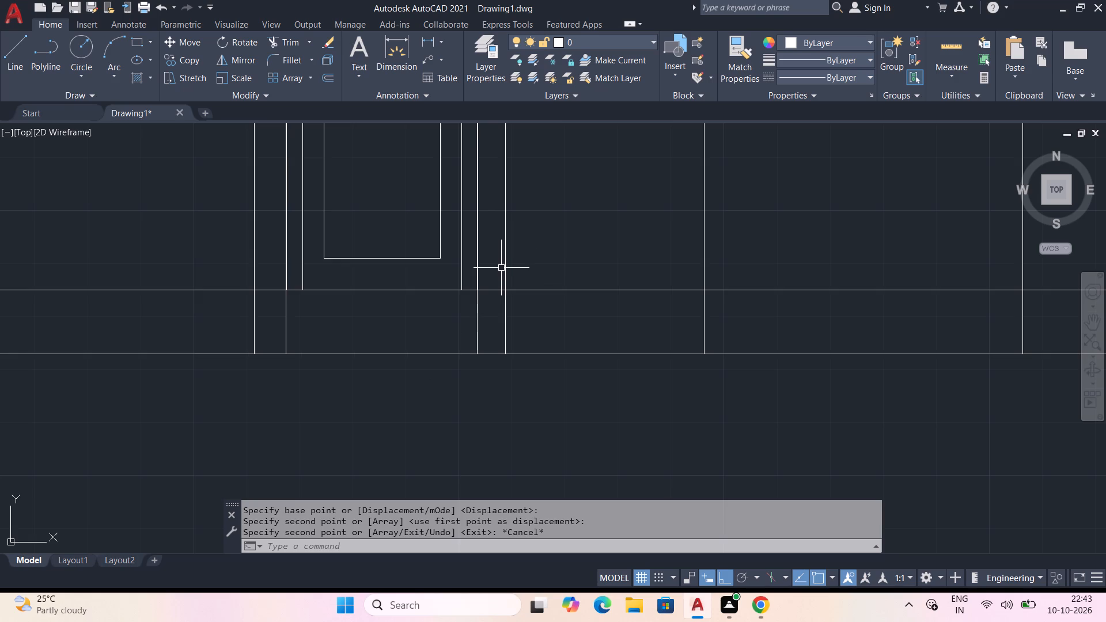
Erase the projected vertical line just to the right of the front elevation's door opening.
{"action": "left_click", "coordinate": [506, 261]}
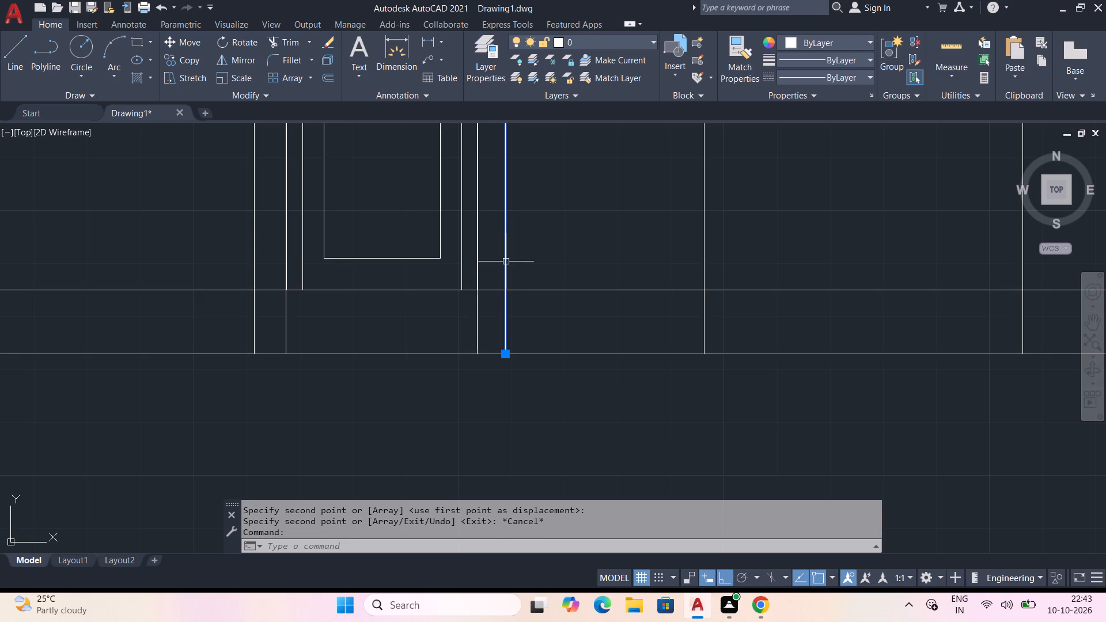
{"action": "key", "text": "F9"}
{"action": "key", "text": "Delete"}
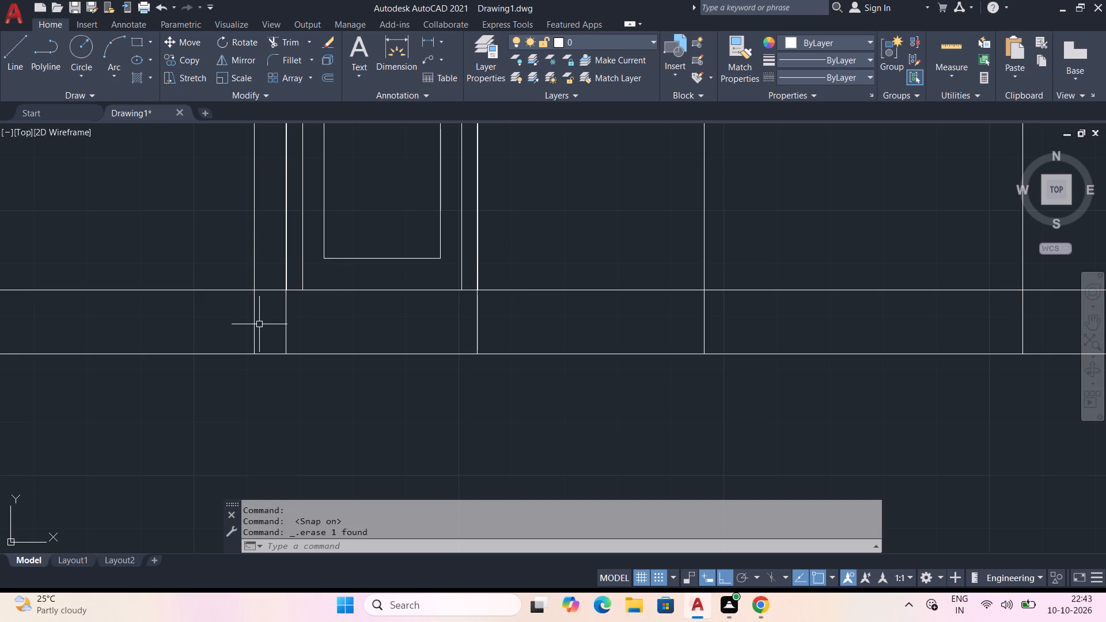
Stretch the inserted window elevation block wider toward the right.
{"action": "scroll", "coordinate": [266, 321], "scroll_direction": "down", "scroll_amount": 3}
{"action": "middle_click_drag", "start_coordinate": [252, 277], "coordinate": [339, 290]}
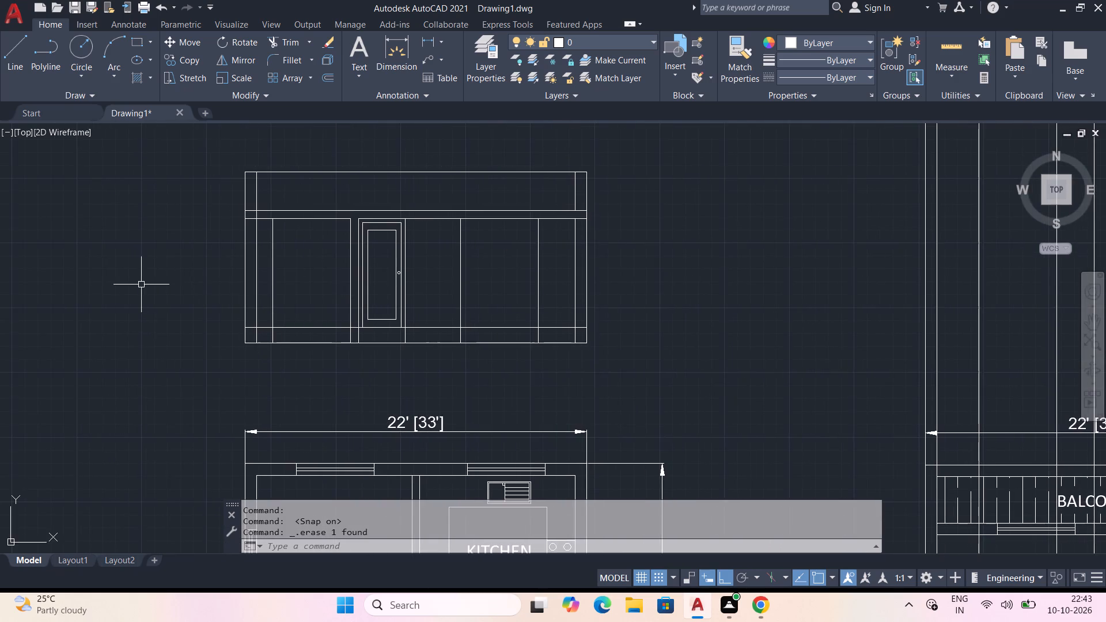
{"action": "middle_click_drag", "start_coordinate": [140, 283], "coordinate": [337, 284]}
{"action": "middle_click_drag", "start_coordinate": [143, 282], "coordinate": [195, 270]}
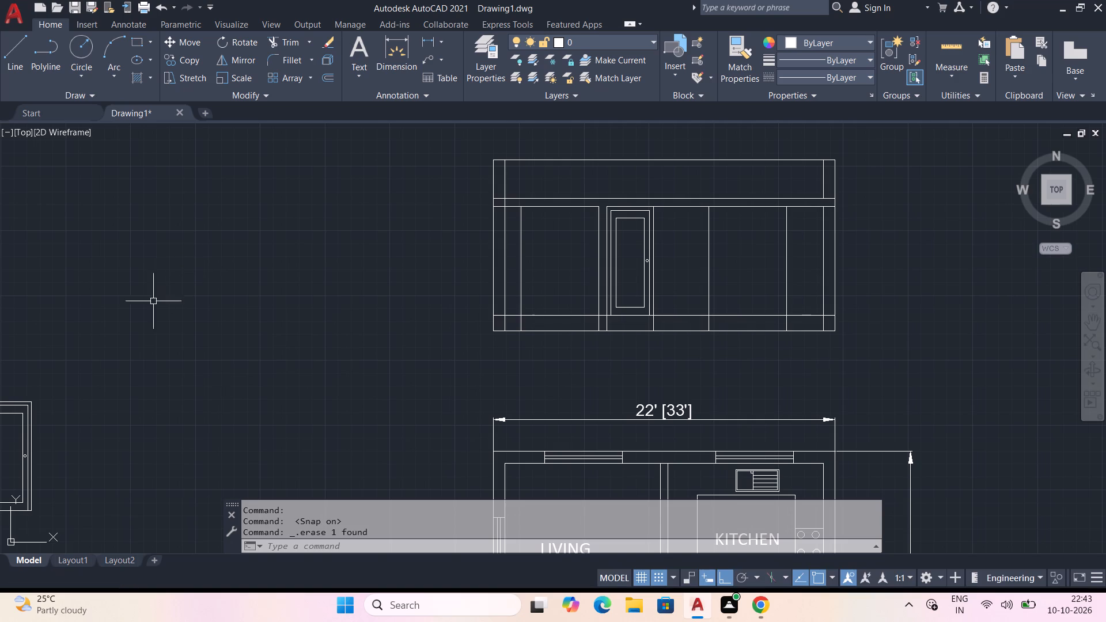
{"action": "middle_click_drag", "start_coordinate": [145, 314], "coordinate": [179, 259]}
{"action": "middle_click_drag", "start_coordinate": [85, 312], "coordinate": [149, 283]}
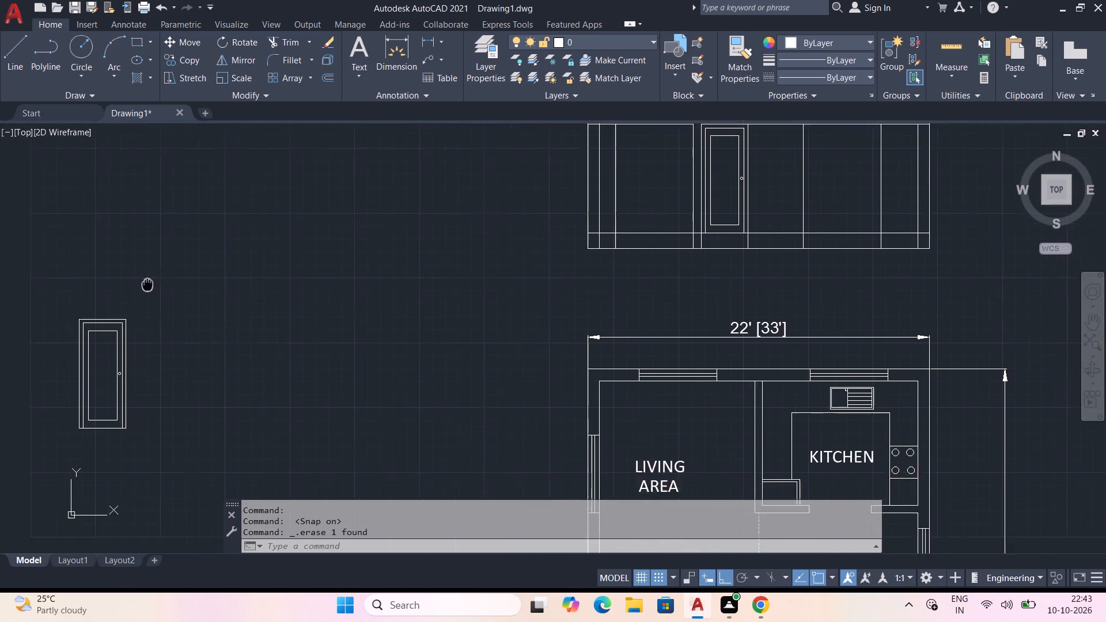
{"action": "middle_click_drag", "start_coordinate": [149, 283], "coordinate": [166, 275]}
{"action": "middle_click_drag", "start_coordinate": [122, 298], "coordinate": [138, 298]}
{"action": "middle_click_drag", "start_coordinate": [92, 312], "coordinate": [252, 211]}
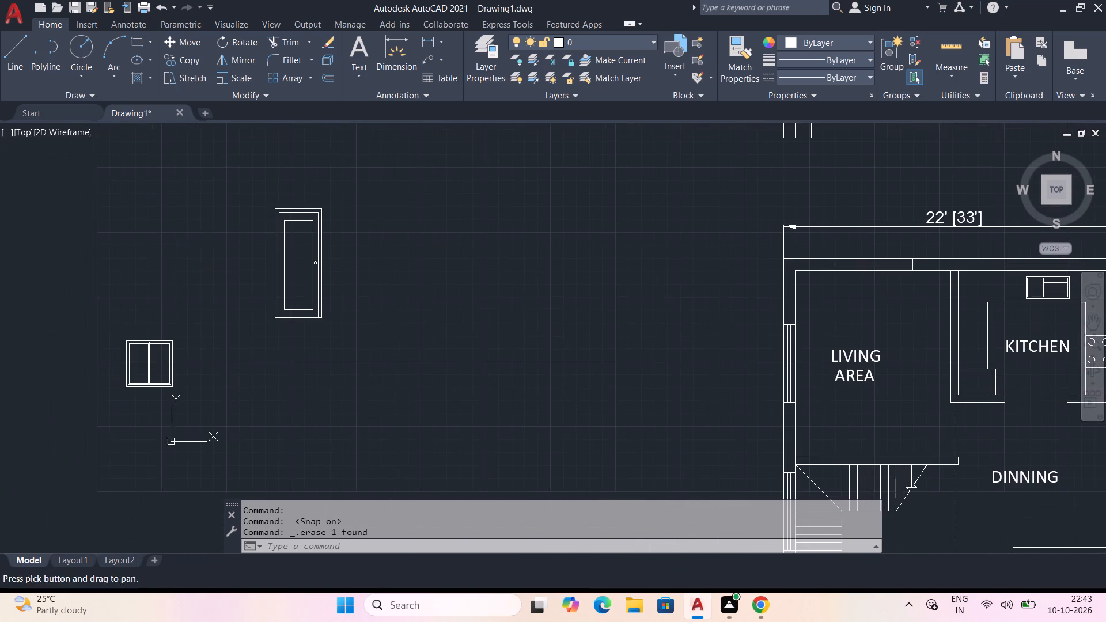
{"action": "scroll", "coordinate": [127, 337], "scroll_direction": "up", "scroll_amount": 1}
{"action": "left_click", "coordinate": [115, 337]}
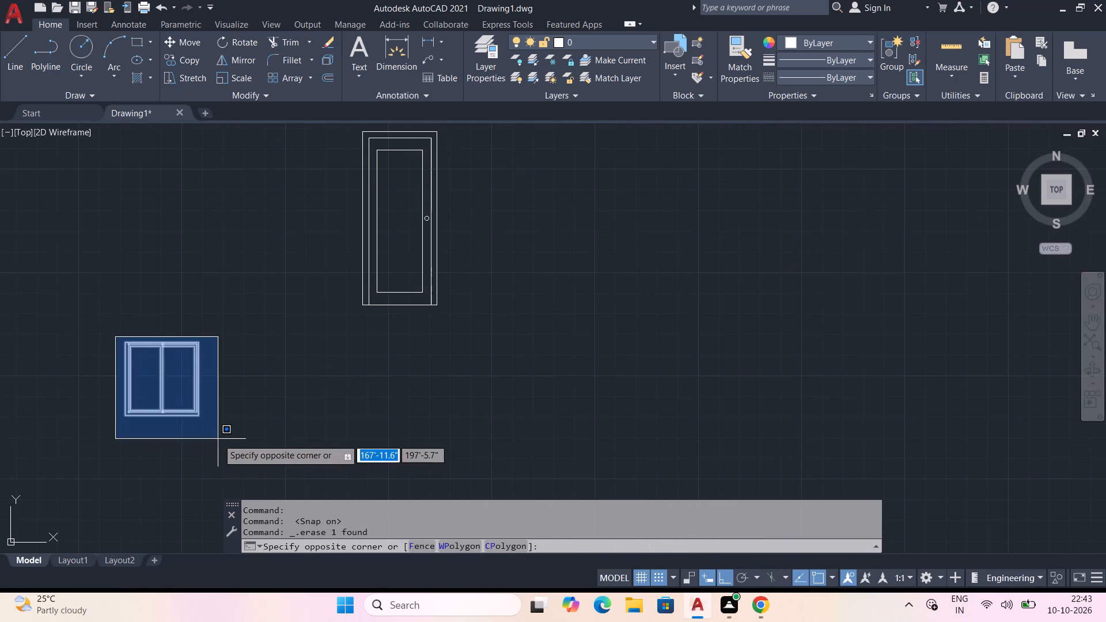
{"action": "left_click", "coordinate": [219, 439]}
{"action": "scroll", "coordinate": [202, 426], "scroll_direction": "up", "scroll_amount": 2}
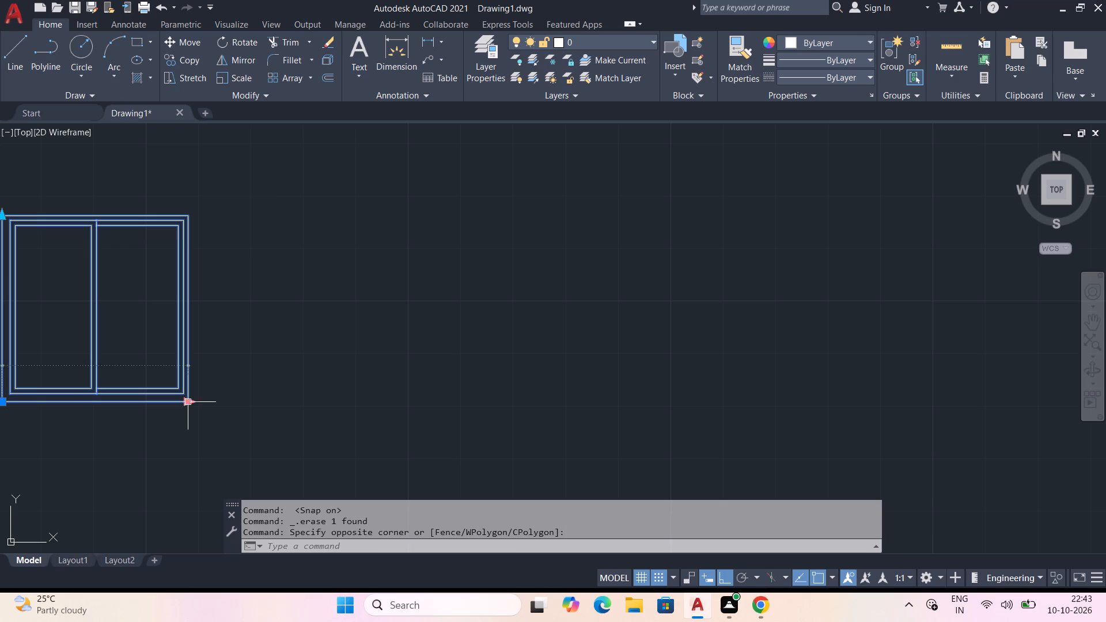
{"action": "left_click", "coordinate": [185, 405]}
{"action": "left_click_drag", "start_coordinate": [188, 406], "coordinate": [213, 406]}
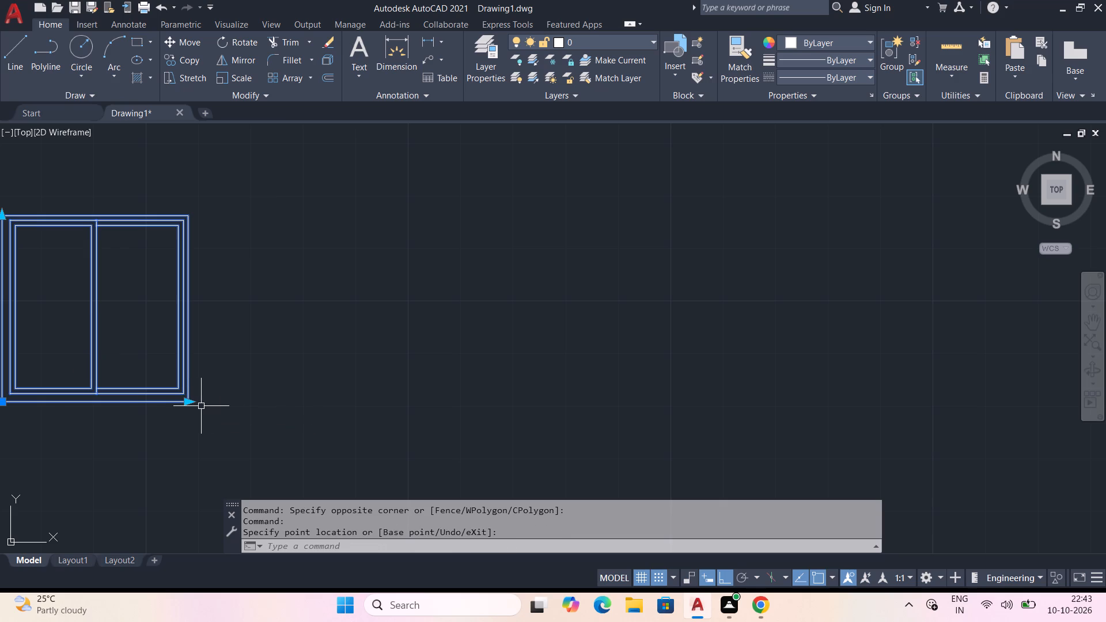
{"action": "left_click", "coordinate": [188, 403]}
{"action": "left_click_drag", "start_coordinate": [191, 402], "coordinate": [208, 402]}
{"action": "left_click_drag", "start_coordinate": [187, 402], "coordinate": [249, 405]}
{"action": "left_click", "coordinate": [249, 405]}
Stretch the window elevation block upward until its height matches its new width.
{"action": "middle_click_drag", "start_coordinate": [157, 351], "coordinate": [370, 386]}
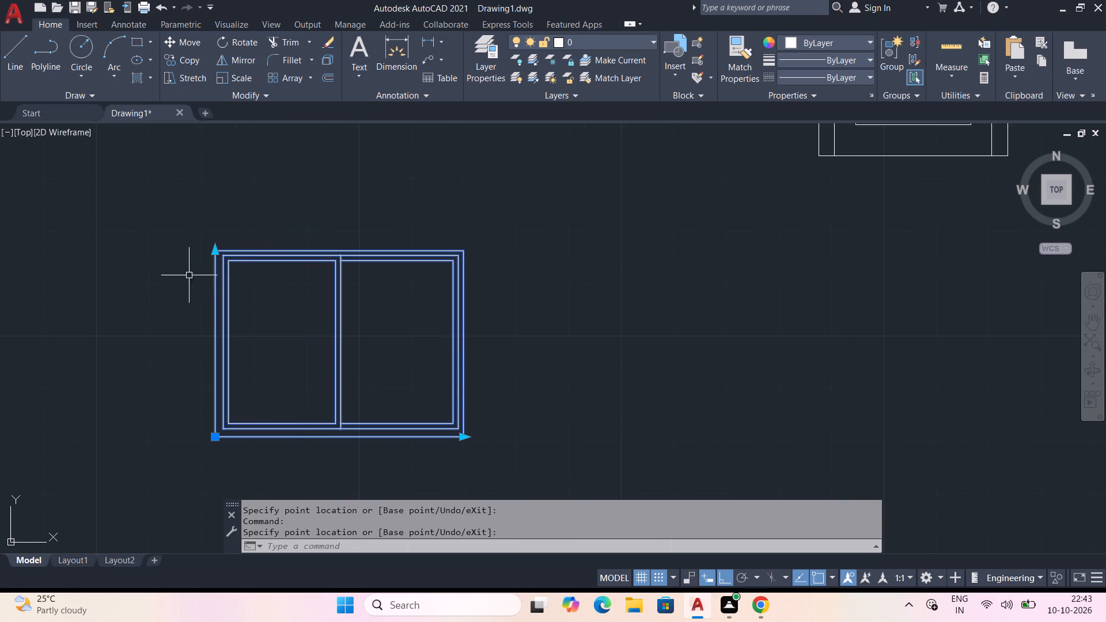
{"action": "left_click_drag", "start_coordinate": [215, 252], "coordinate": [217, 219]}
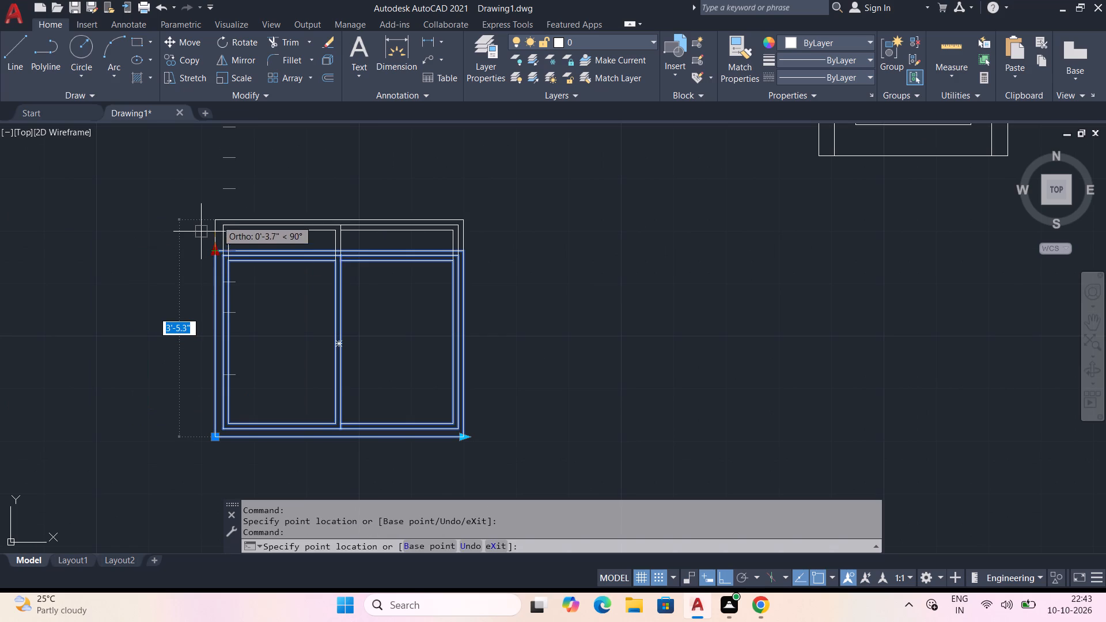
{"action": "left_click_drag", "start_coordinate": [217, 219], "coordinate": [217, 191]}
{"action": "left_click", "coordinate": [217, 189]}
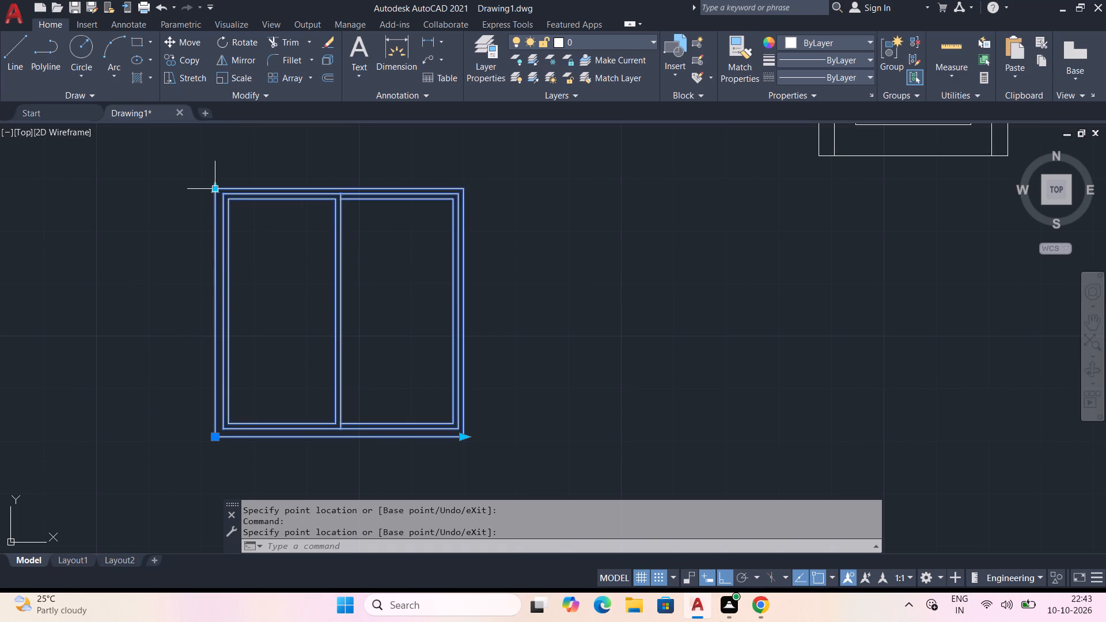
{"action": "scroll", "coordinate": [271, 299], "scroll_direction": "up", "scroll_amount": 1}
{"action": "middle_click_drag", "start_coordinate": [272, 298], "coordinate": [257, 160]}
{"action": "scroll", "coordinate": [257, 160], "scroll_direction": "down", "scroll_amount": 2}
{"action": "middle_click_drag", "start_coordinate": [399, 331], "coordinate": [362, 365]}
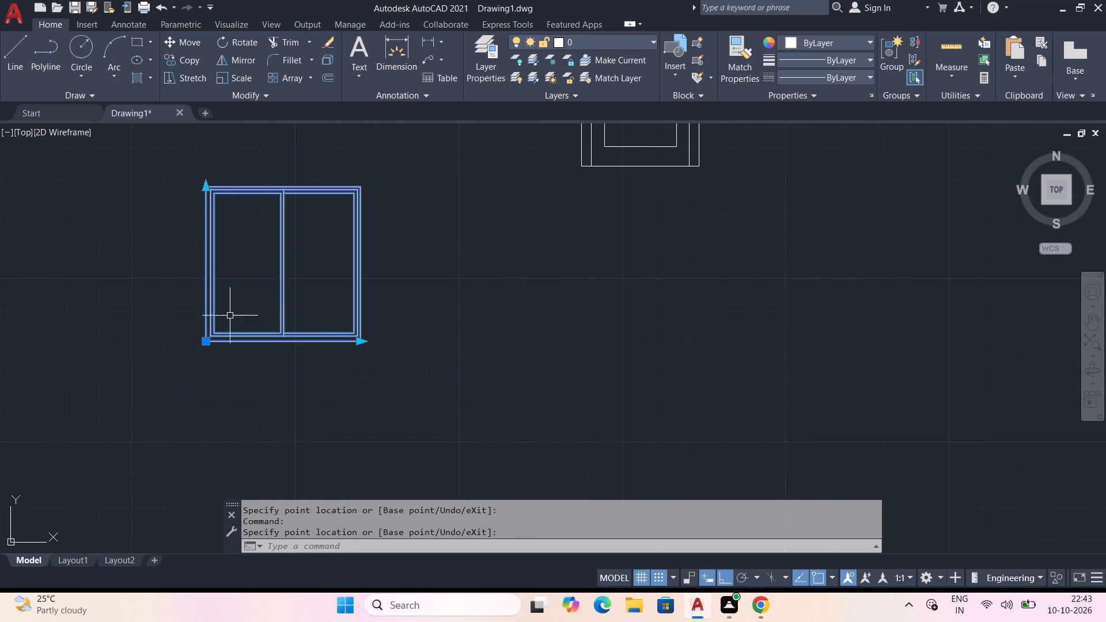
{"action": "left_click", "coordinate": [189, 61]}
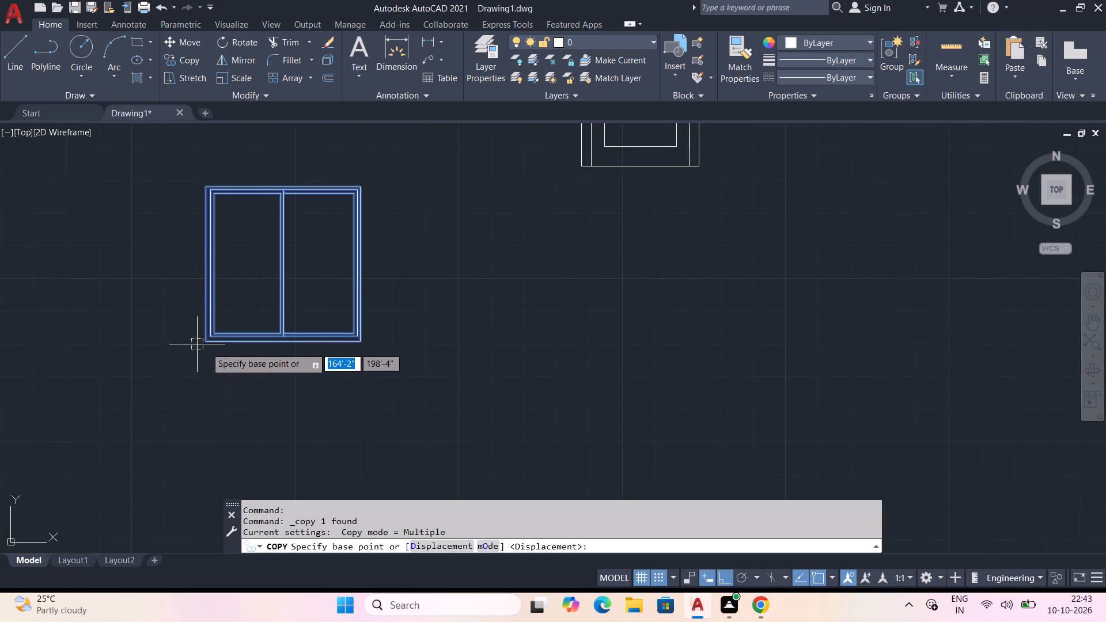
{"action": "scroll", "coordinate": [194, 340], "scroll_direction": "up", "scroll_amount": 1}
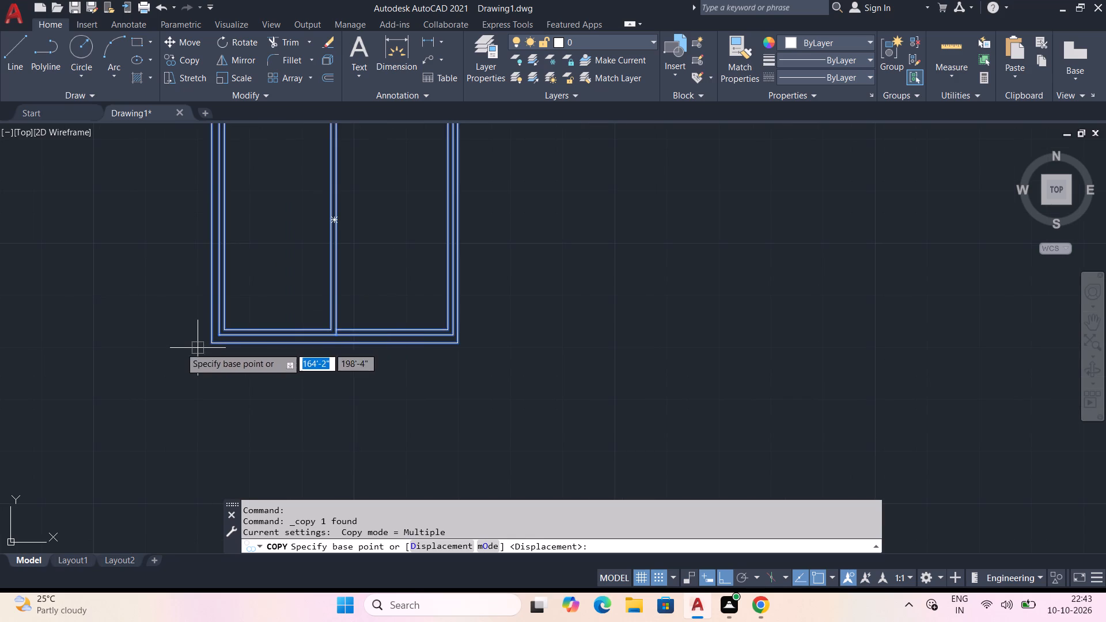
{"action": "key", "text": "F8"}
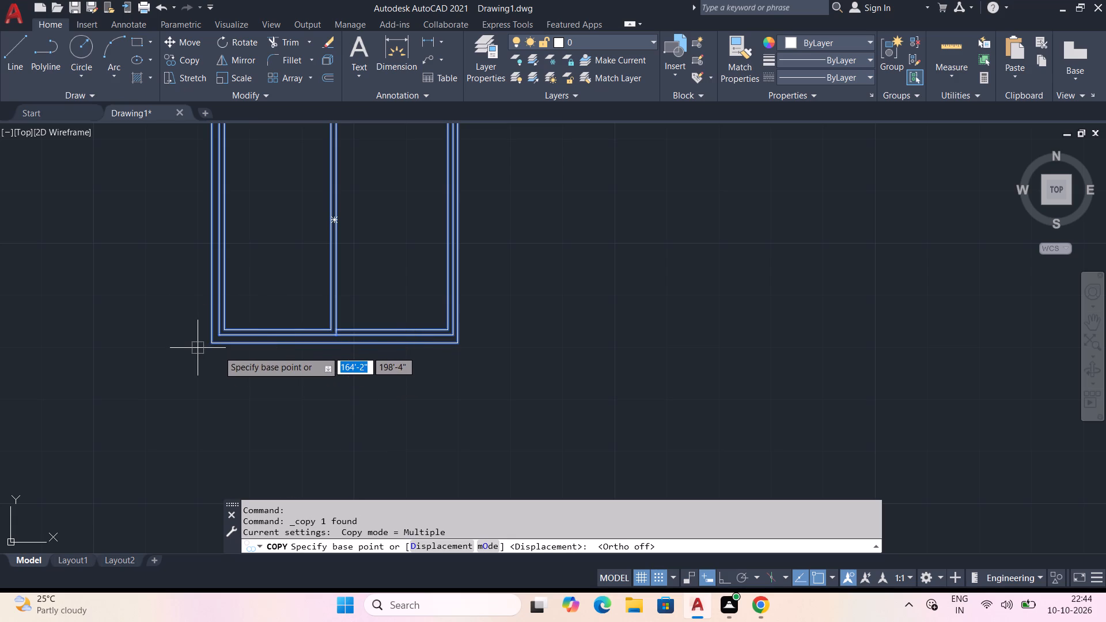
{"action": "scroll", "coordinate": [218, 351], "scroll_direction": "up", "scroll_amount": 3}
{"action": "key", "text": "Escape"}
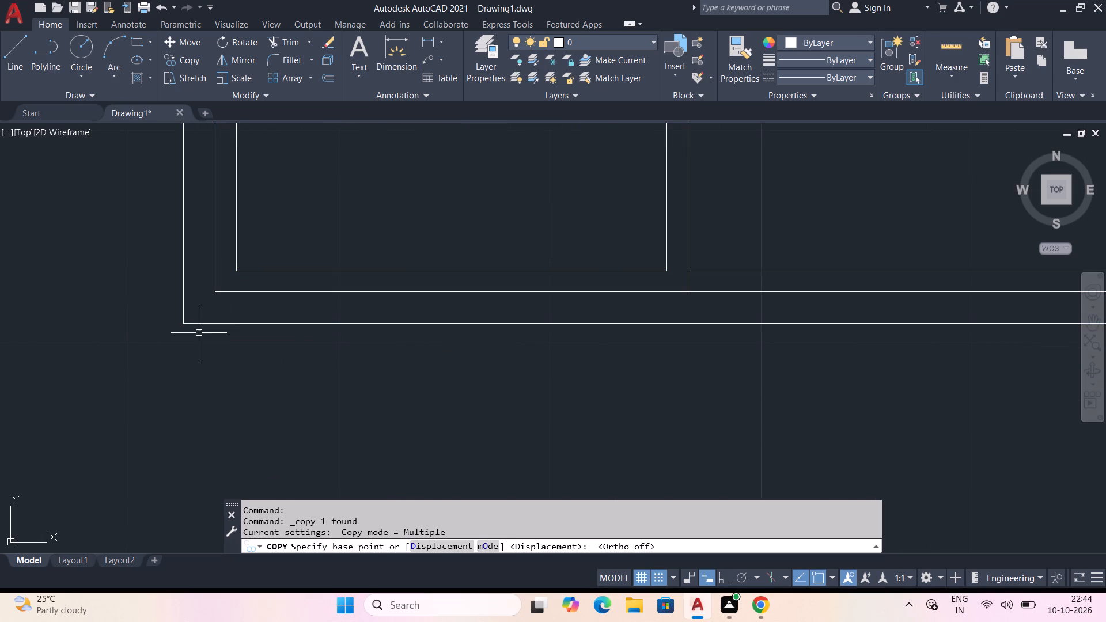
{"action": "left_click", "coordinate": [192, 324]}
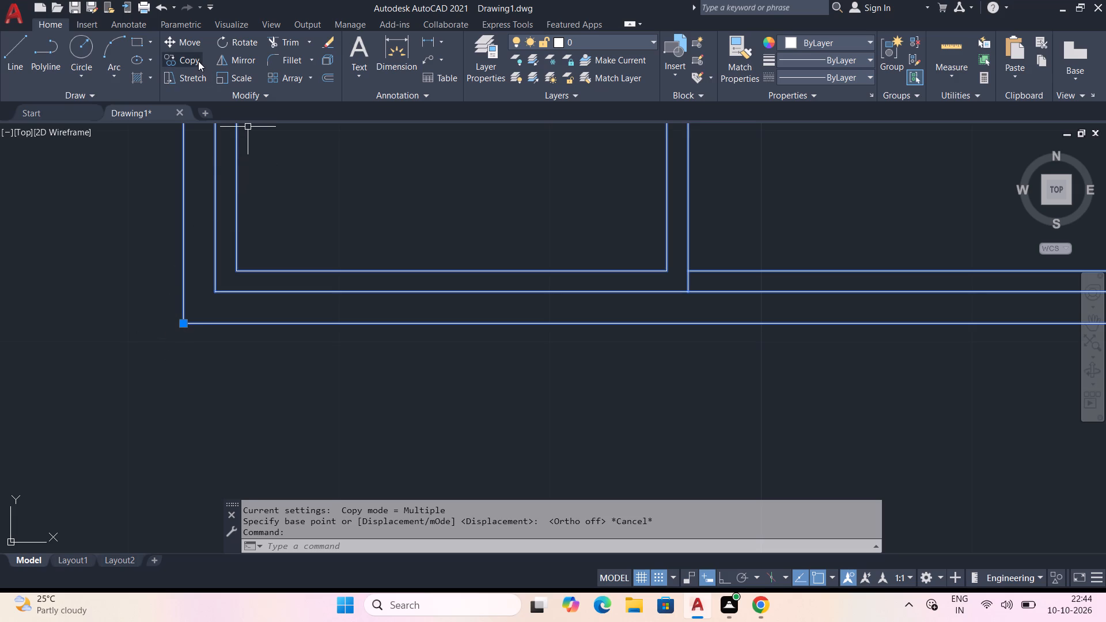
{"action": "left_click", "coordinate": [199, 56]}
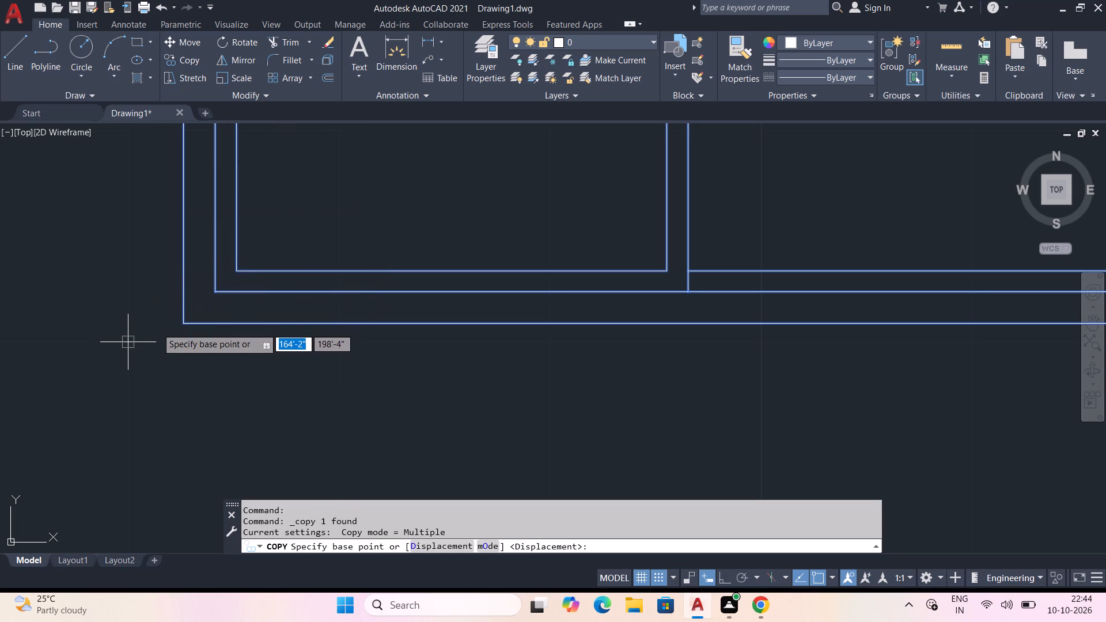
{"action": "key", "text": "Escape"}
Extend the horizontal door-head line on the left of the door to the door opening's left edge.
{"action": "scroll", "coordinate": [621, 619], "scroll_direction": "down", "scroll_amount": 3}
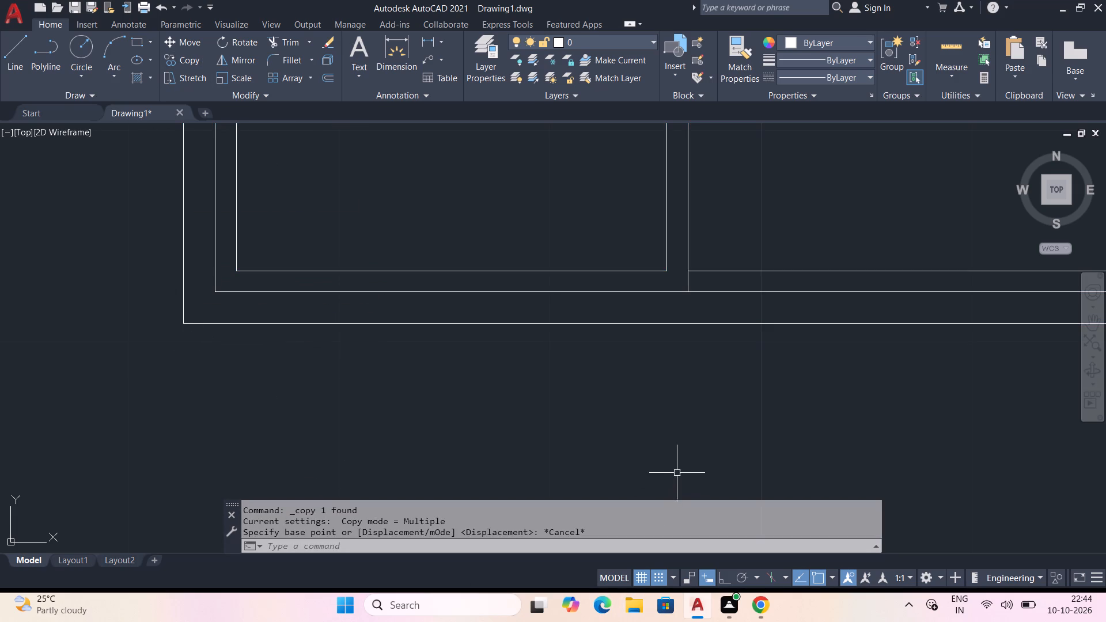
{"action": "middle_click_drag", "start_coordinate": [677, 470], "coordinate": [232, 321]}
{"action": "scroll", "coordinate": [240, 321], "scroll_direction": "down", "scroll_amount": 5}
{"action": "middle_click_drag", "start_coordinate": [408, 316], "coordinate": [260, 424]}
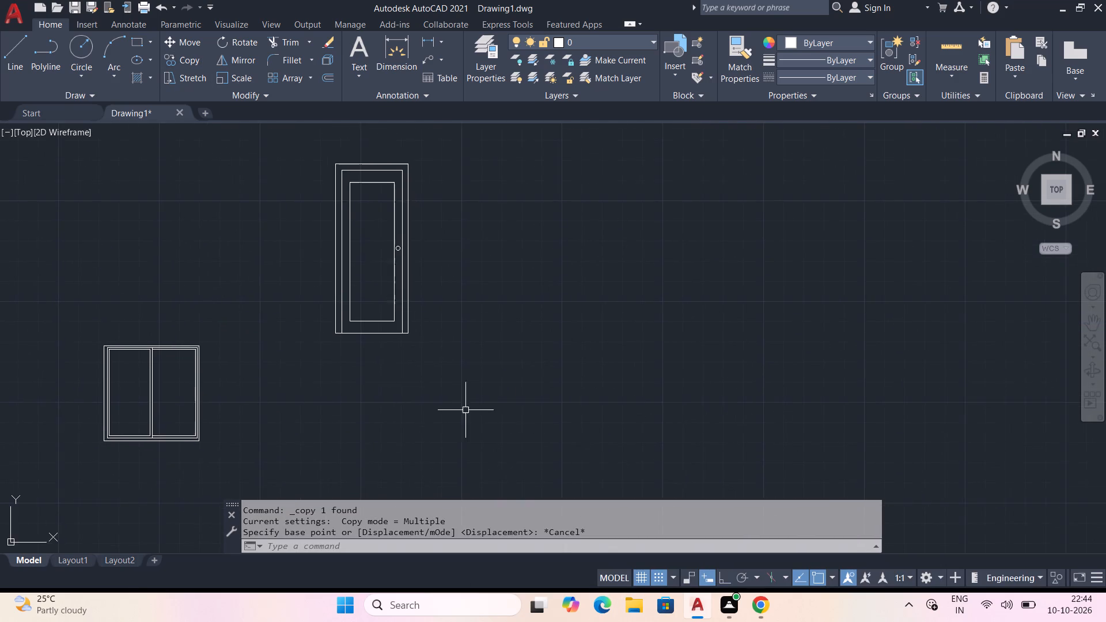
{"action": "middle_click_drag", "start_coordinate": [505, 419], "coordinate": [373, 321]}
{"action": "scroll", "coordinate": [414, 310], "scroll_direction": "down", "scroll_amount": 2}
{"action": "middle_click_drag", "start_coordinate": [495, 367], "coordinate": [474, 490]}
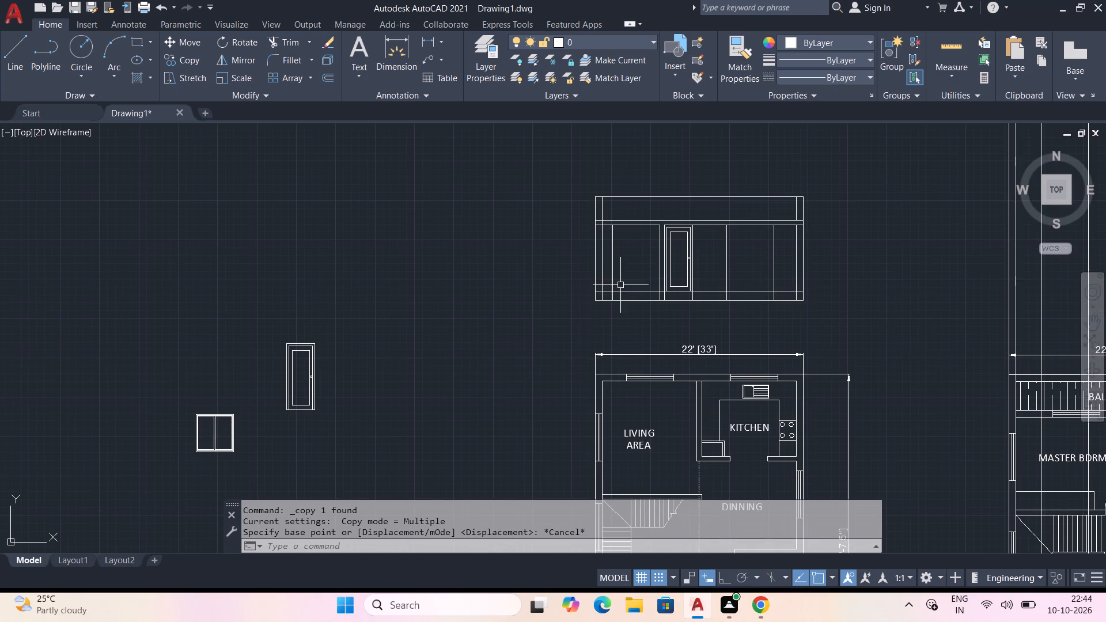
{"action": "scroll", "coordinate": [660, 249], "scroll_direction": "up", "scroll_amount": 3}
{"action": "middle_click_drag", "start_coordinate": [627, 246], "coordinate": [587, 291]}
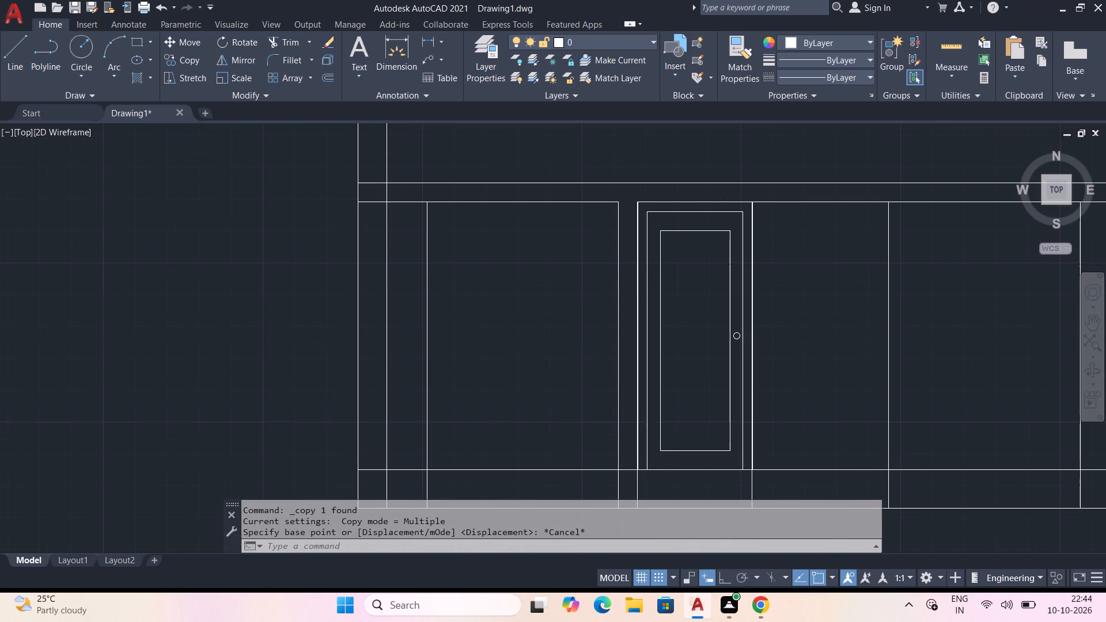
{"action": "key", "text": "e"}
{"action": "key", "text": "x"}
{"action": "key", "text": "space"}
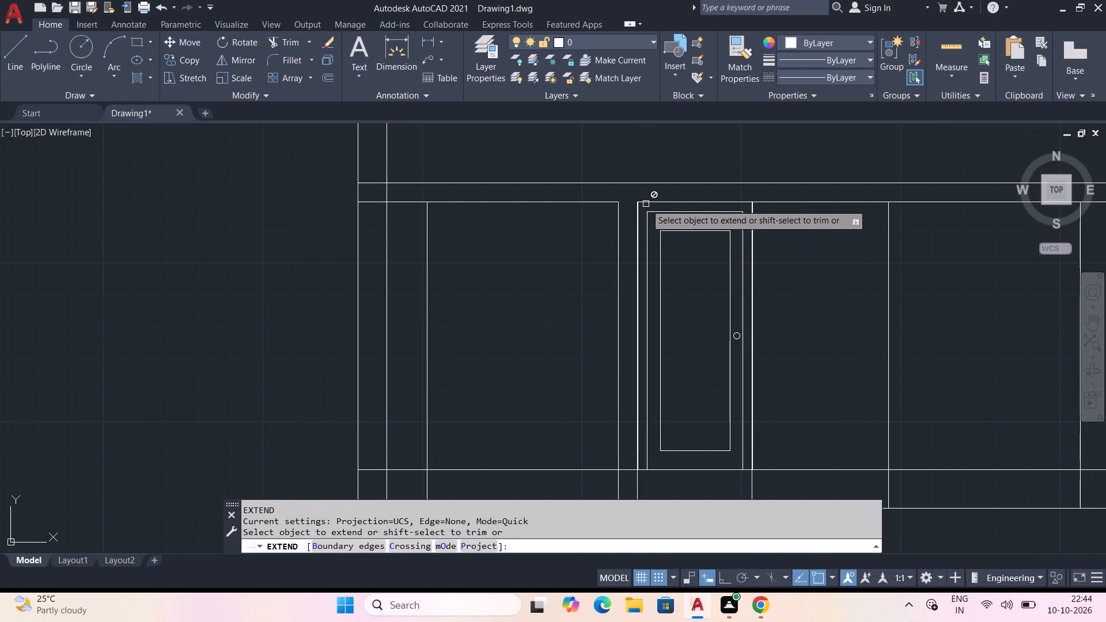
{"action": "left_click", "coordinate": [616, 204]}
{"action": "key", "text": "Escape"}
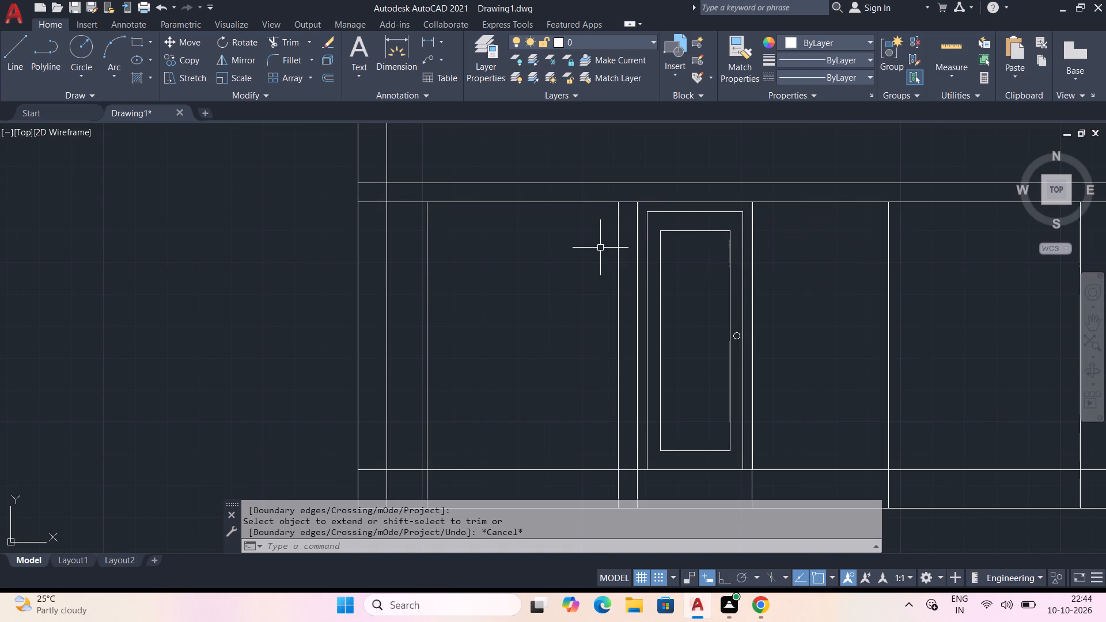
Erase the projected vertical line just inside the front elevation's left wall line.
{"action": "middle_click_drag", "start_coordinate": [618, 415], "coordinate": [619, 368]}
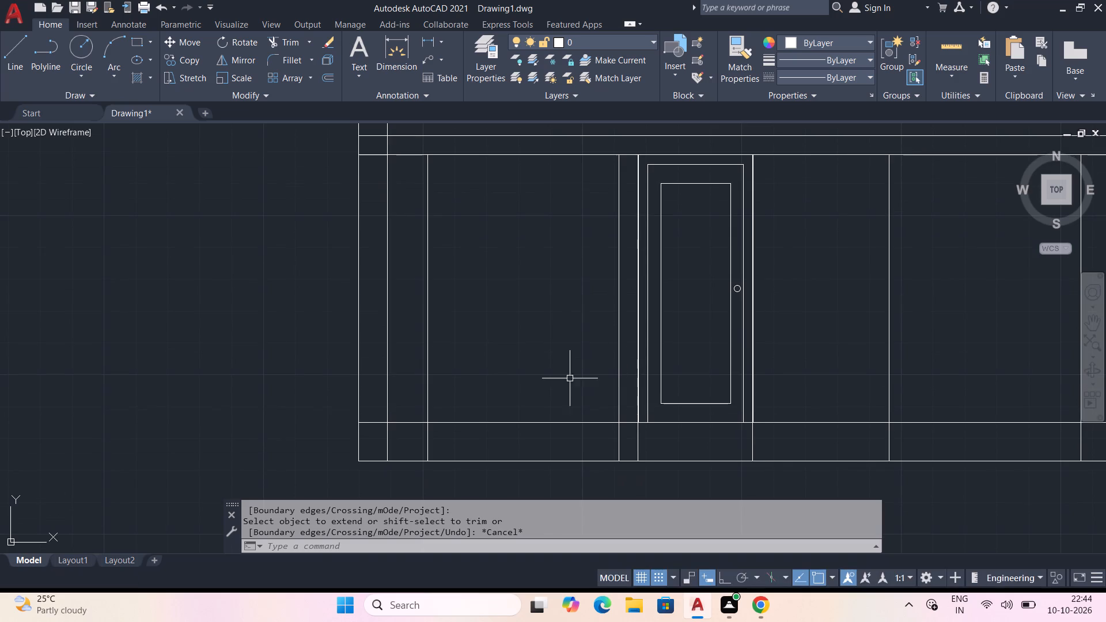
{"action": "middle_click_drag", "start_coordinate": [418, 359], "coordinate": [472, 349]}
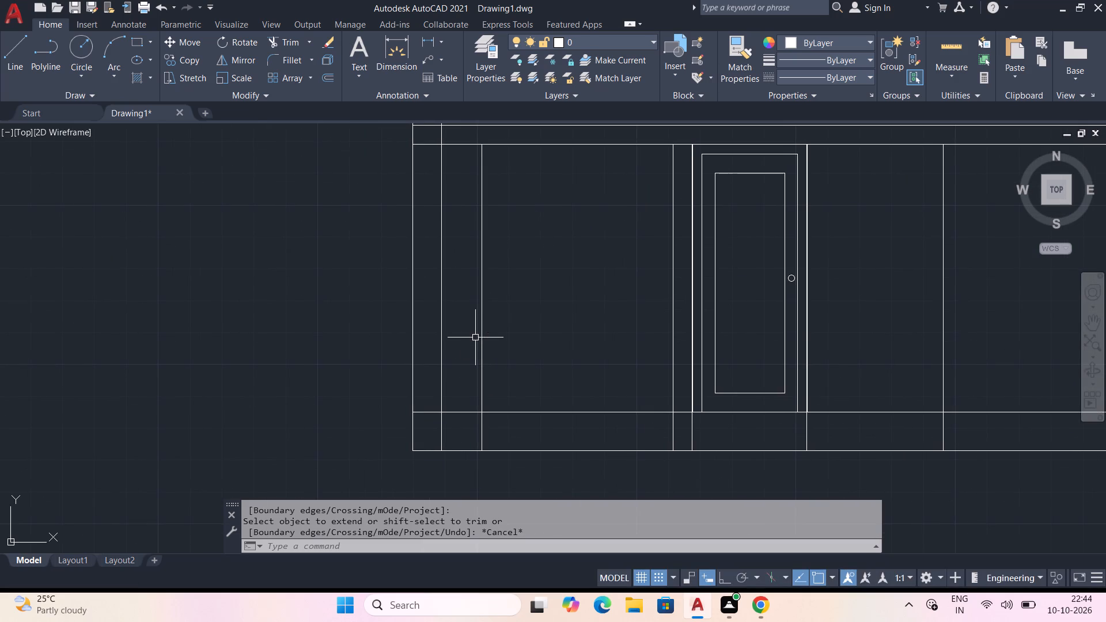
{"action": "left_click", "coordinate": [482, 338]}
{"action": "key", "text": "Delete"}
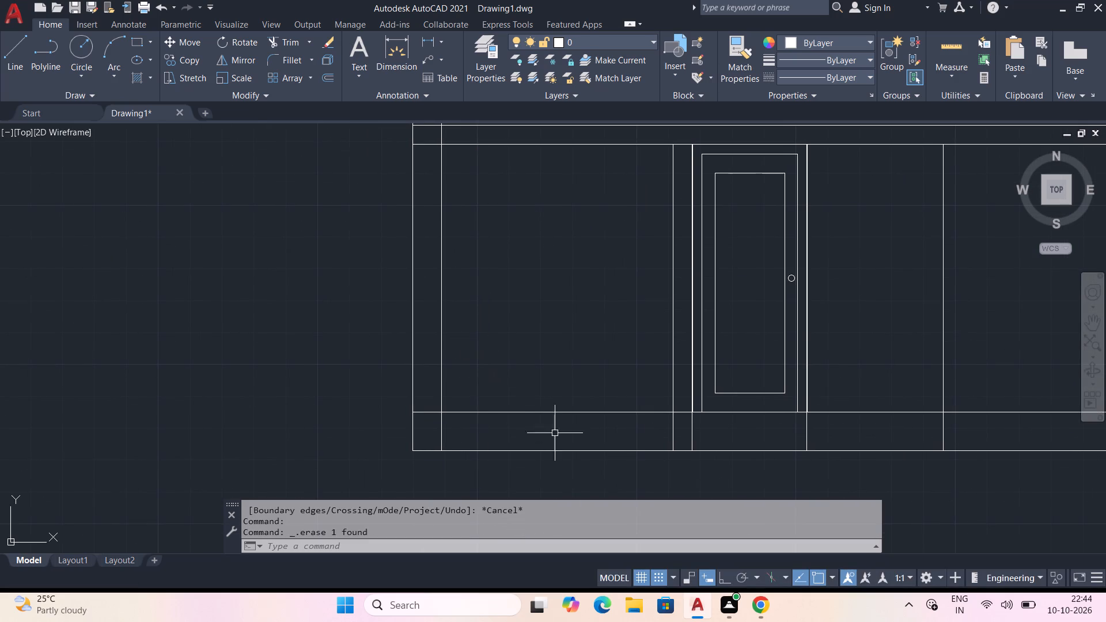
Trim the five vertical lines inside the elevation's base strip, keeping only the two below the door's edges.
{"action": "middle_click_drag", "start_coordinate": [567, 446], "coordinate": [576, 408]}
{"action": "type", "text": "TR"}
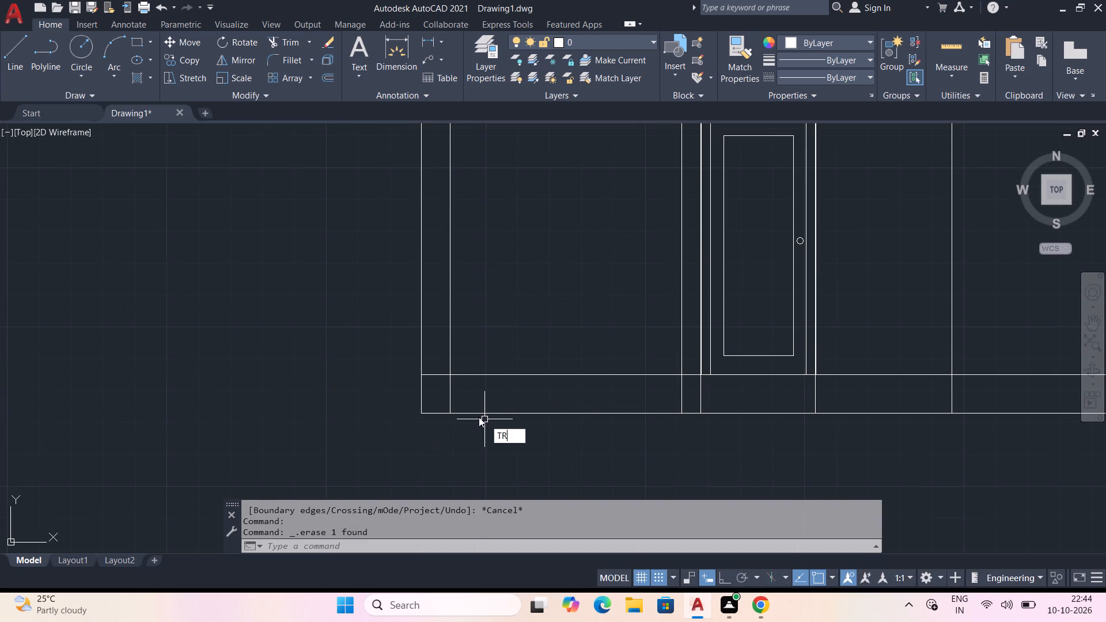
{"action": "key", "text": "space"}
{"action": "left_click", "coordinate": [450, 393]}
{"action": "scroll", "coordinate": [478, 422], "scroll_direction": "down", "scroll_amount": 1}
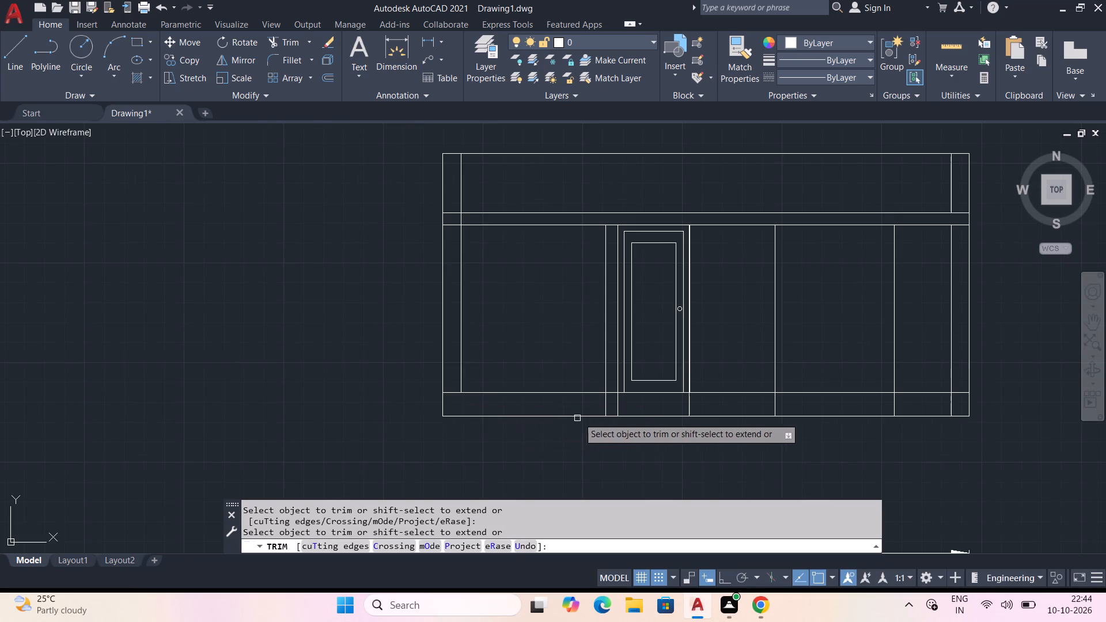
{"action": "left_click", "coordinate": [606, 406]}
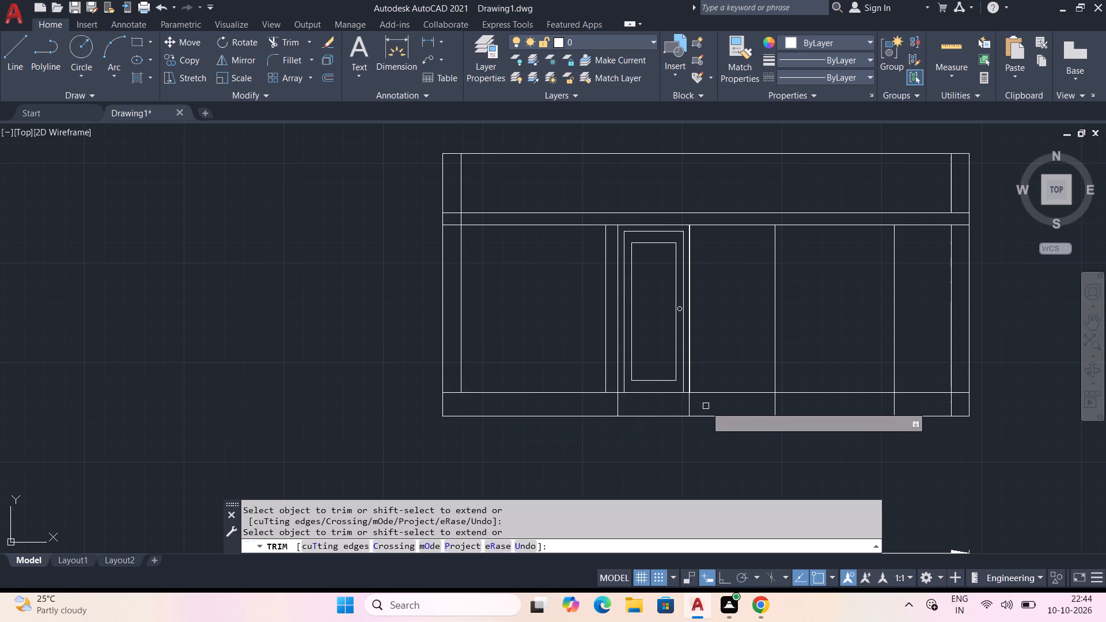
{"action": "left_click", "coordinate": [772, 407]}
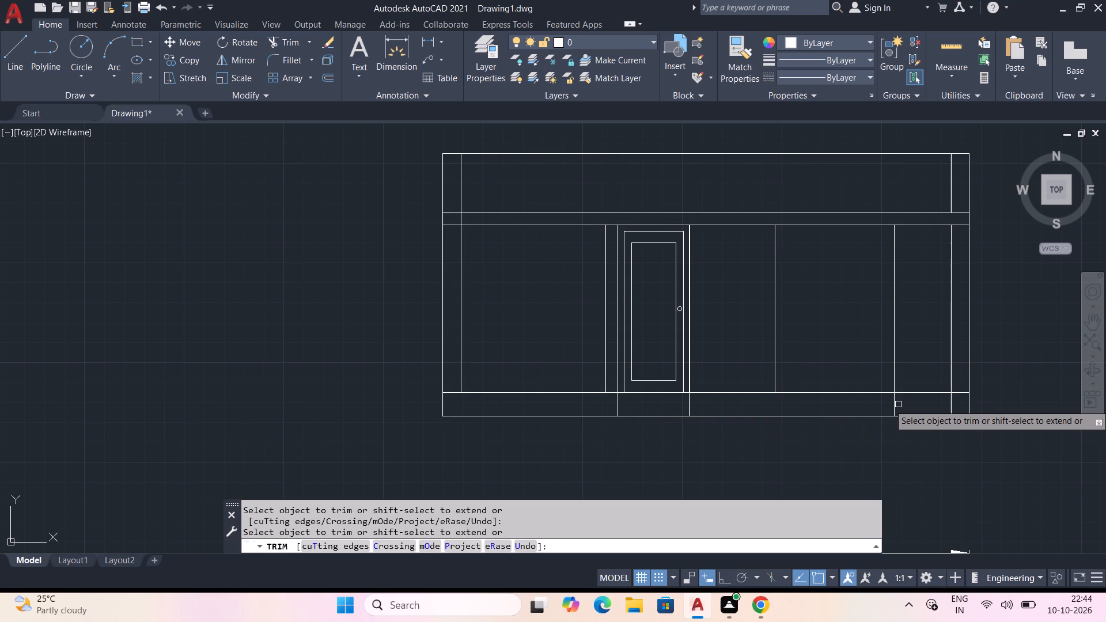
{"action": "left_click", "coordinate": [893, 408]}
{"action": "left_click", "coordinate": [950, 408]}
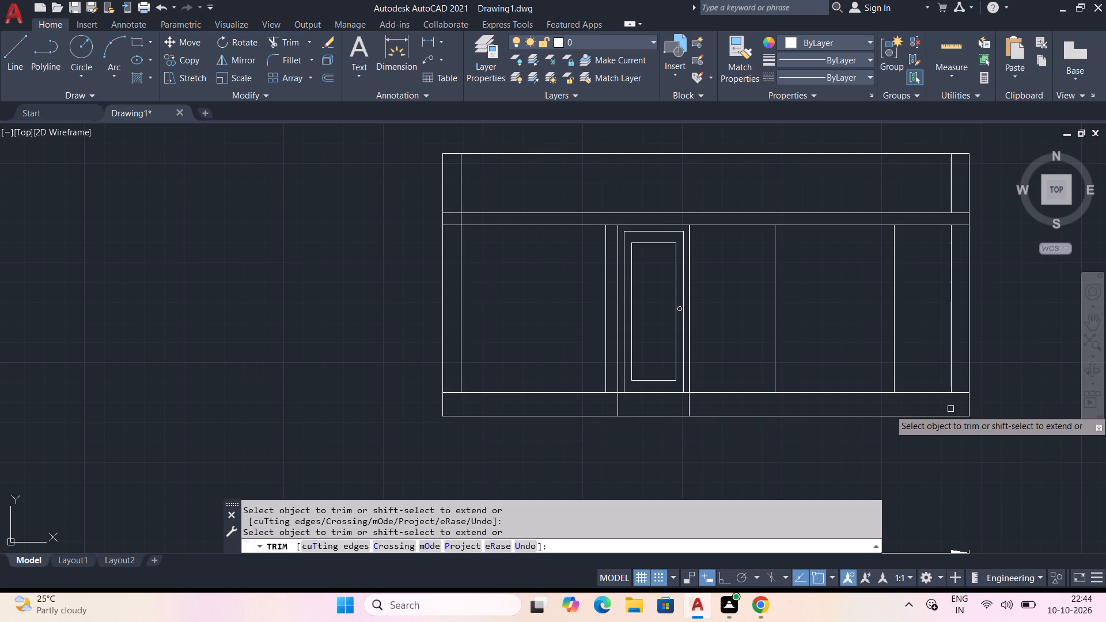
{"action": "middle_click_drag", "start_coordinate": [789, 446], "coordinate": [790, 470]}
{"action": "key", "text": "Escape"}
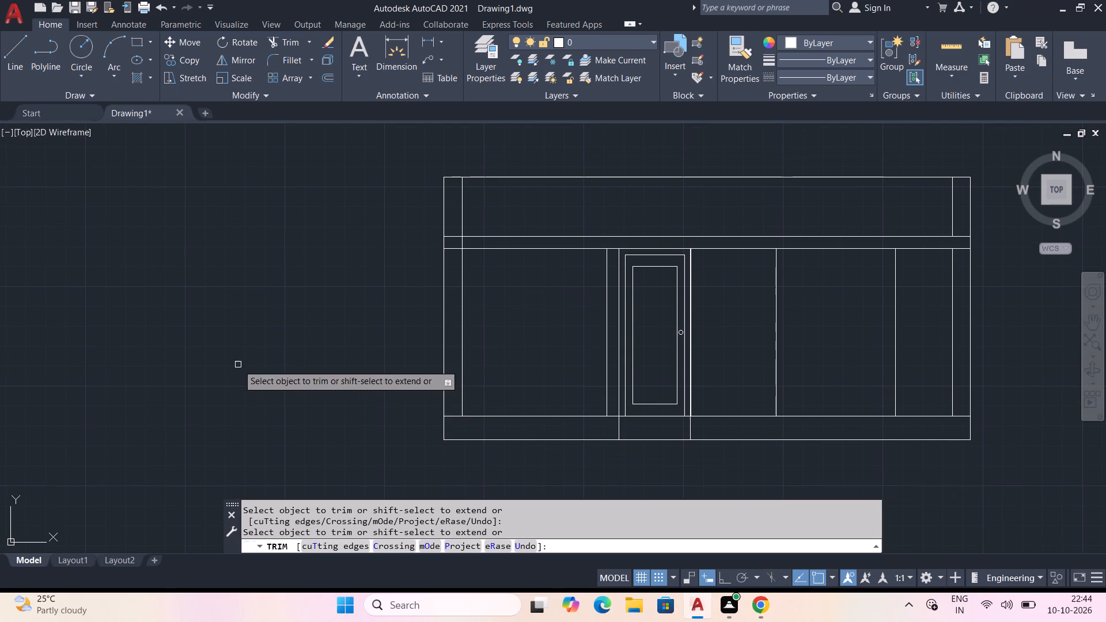
{"action": "key", "text": "Escape"}
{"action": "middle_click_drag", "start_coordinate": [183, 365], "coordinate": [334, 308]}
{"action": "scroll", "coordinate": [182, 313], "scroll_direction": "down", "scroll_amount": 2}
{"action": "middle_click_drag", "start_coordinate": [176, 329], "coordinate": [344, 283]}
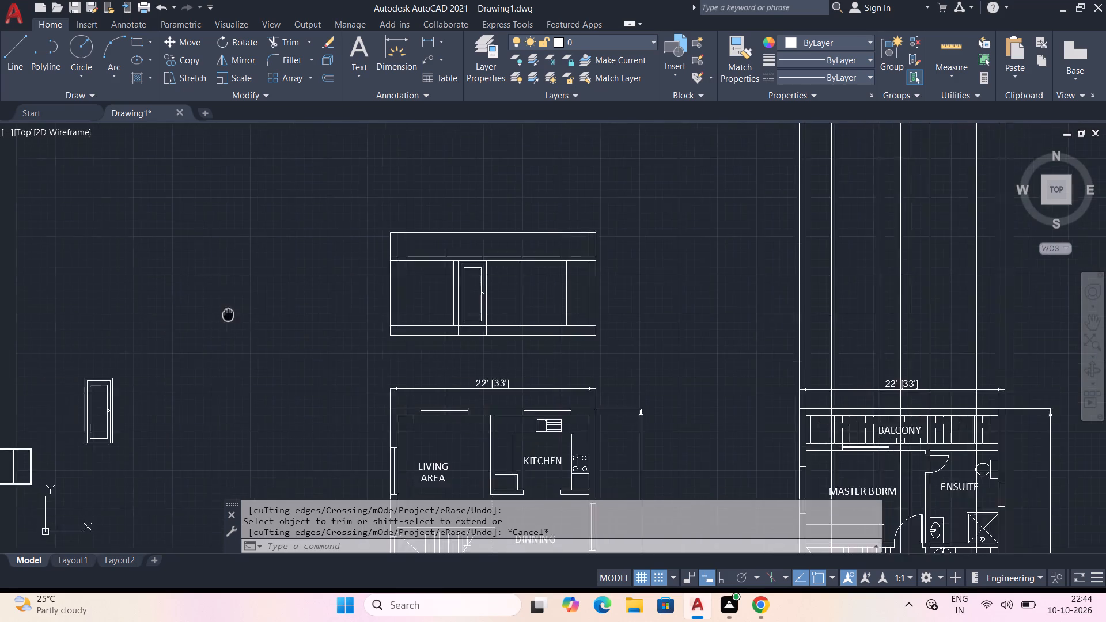
Copy the window block into the front elevation, one on each side of the door, level and 12'-6" apart.
{"action": "middle_click_drag", "start_coordinate": [344, 283], "coordinate": [348, 282]}
{"action": "scroll", "coordinate": [149, 406], "scroll_direction": "up", "scroll_amount": 1}
{"action": "left_click", "coordinate": [121, 422]}
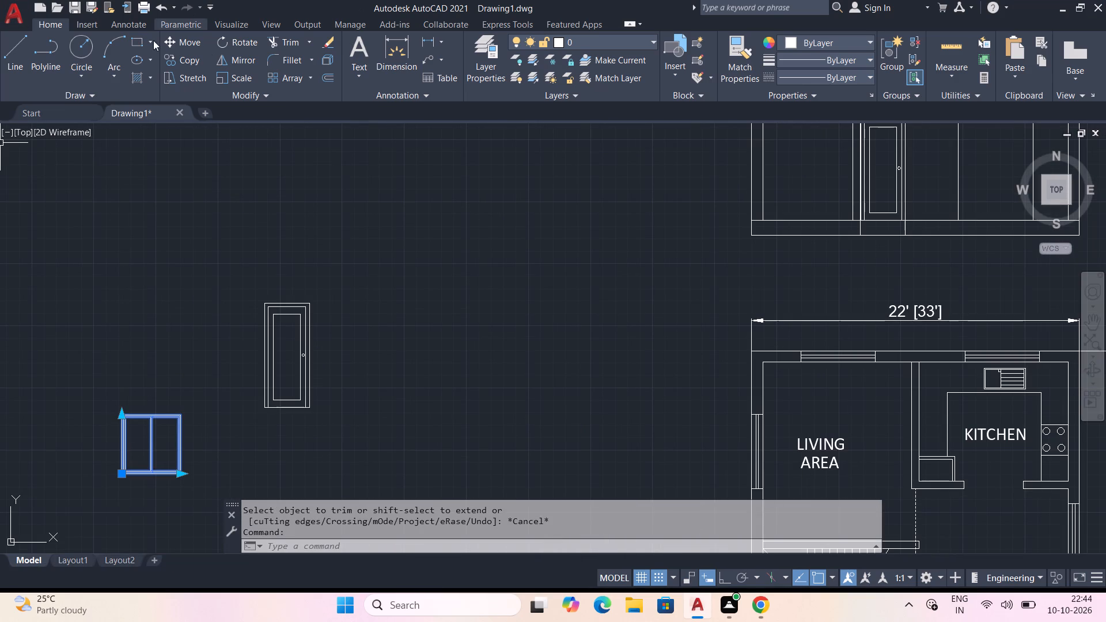
{"action": "left_click", "coordinate": [192, 60]}
{"action": "scroll", "coordinate": [113, 521], "scroll_direction": "up", "scroll_amount": 1}
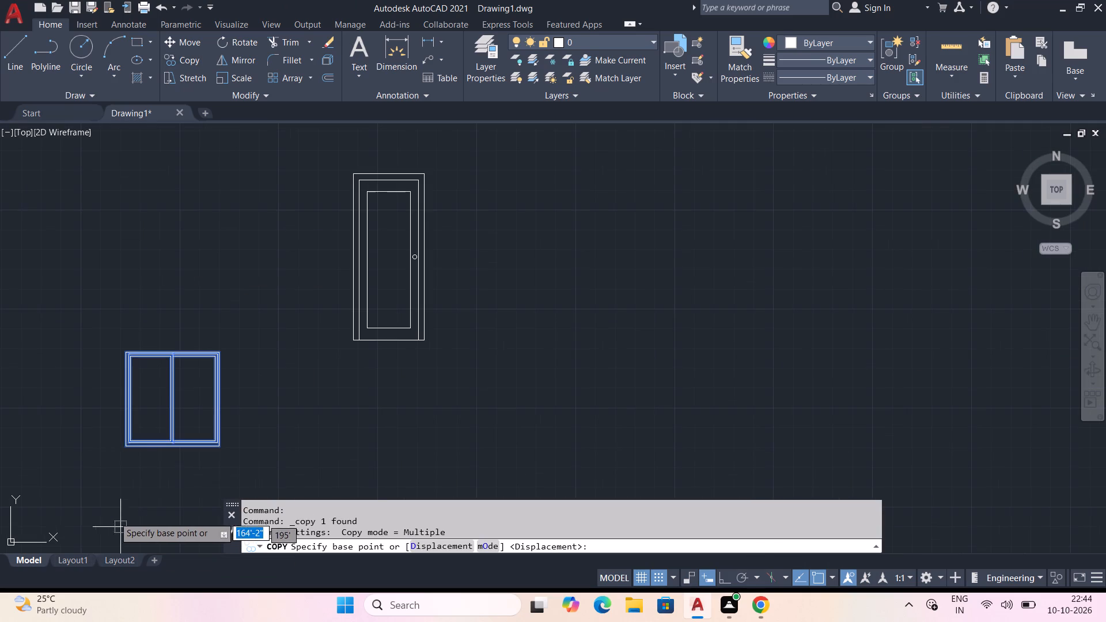
{"action": "left_click", "coordinate": [115, 445]}
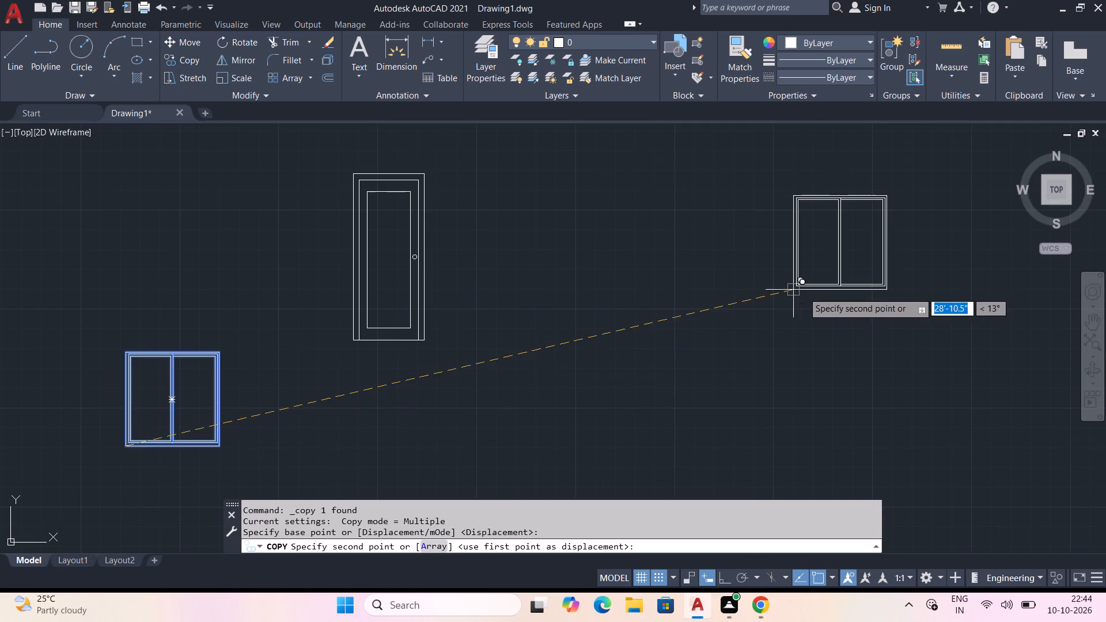
{"action": "middle_click_drag", "start_coordinate": [801, 295], "coordinate": [195, 521]}
{"action": "middle_click_drag", "start_coordinate": [514, 364], "coordinate": [459, 465]}
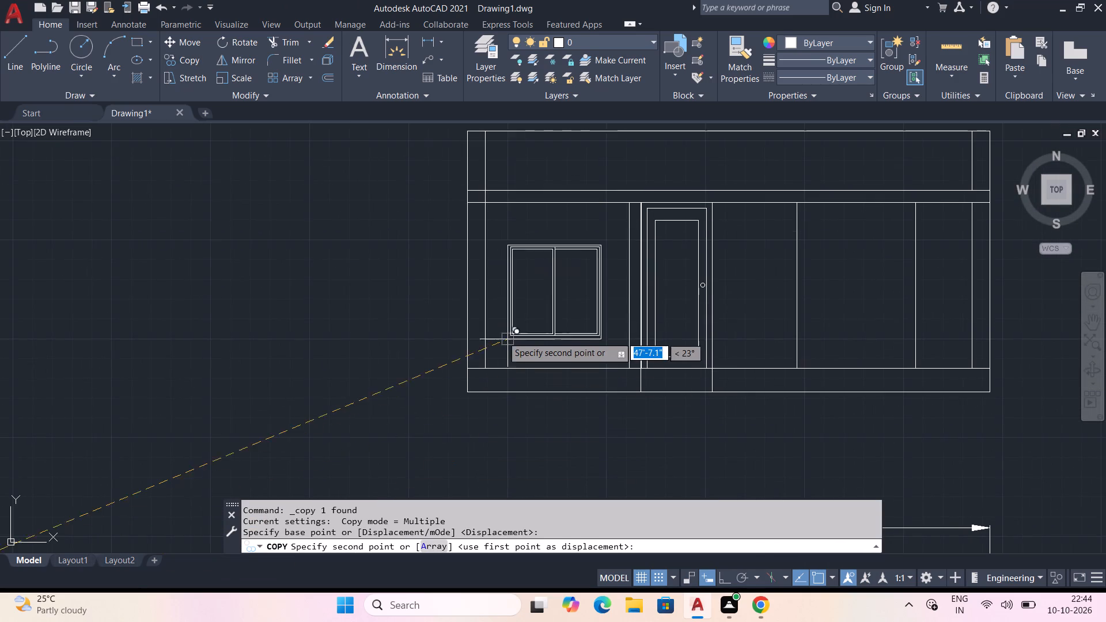
{"action": "left_click", "coordinate": [503, 328]}
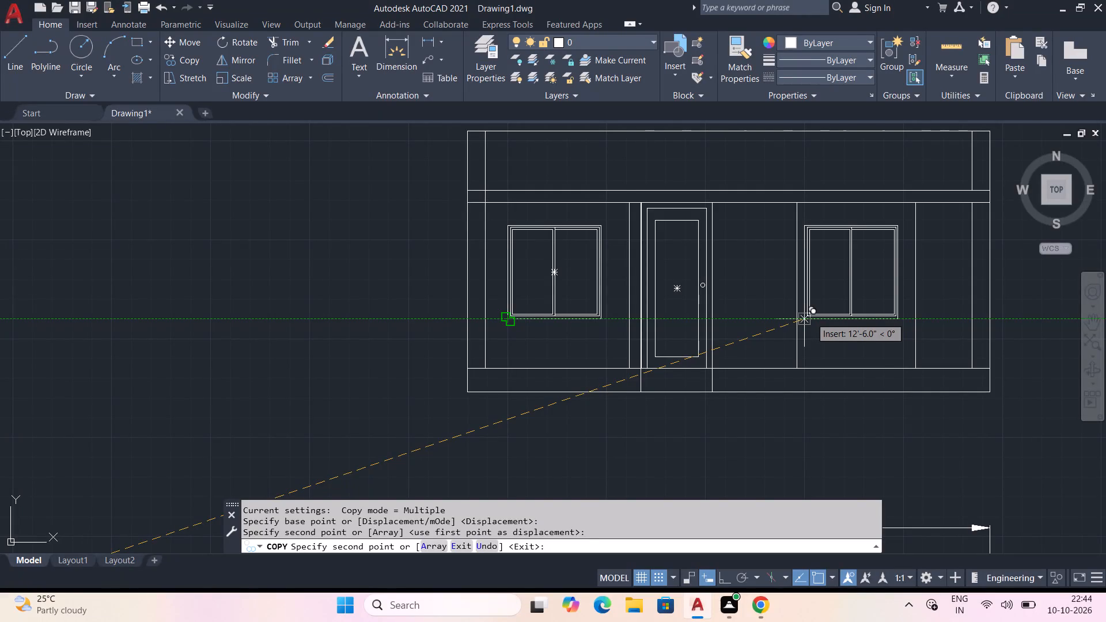
{"action": "left_click", "coordinate": [810, 317]}
{"action": "key", "text": "Escape"}
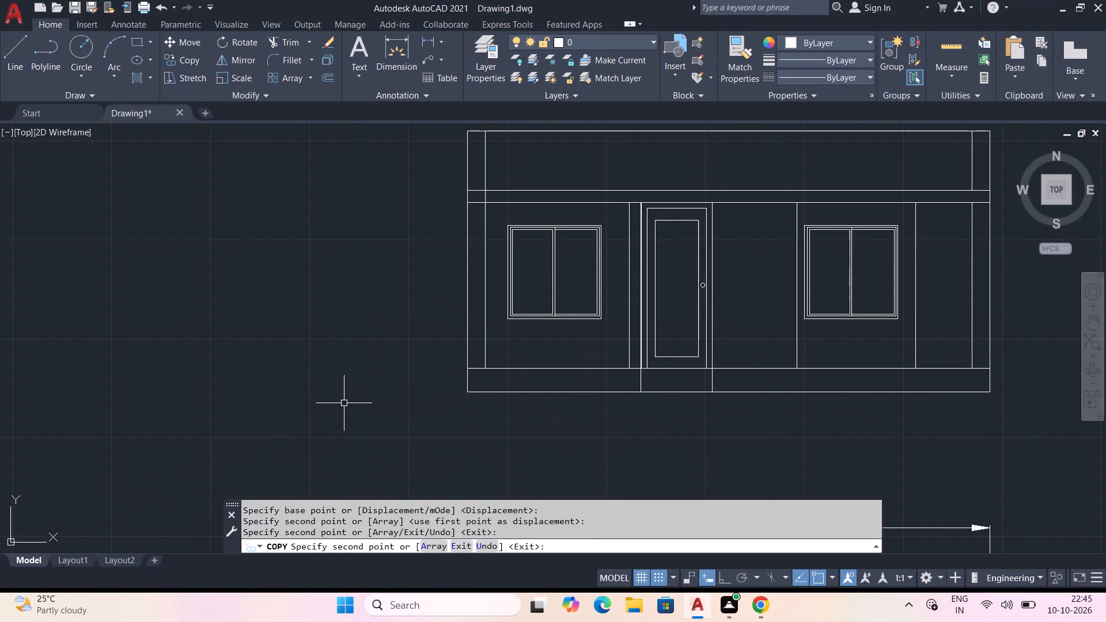
Erase the two projected vertical lines flanking the window on the right side of the front elevation.
{"action": "scroll", "coordinate": [348, 403], "scroll_direction": "down", "scroll_amount": 3}
{"action": "middle_click_drag", "start_coordinate": [490, 381], "coordinate": [470, 177]}
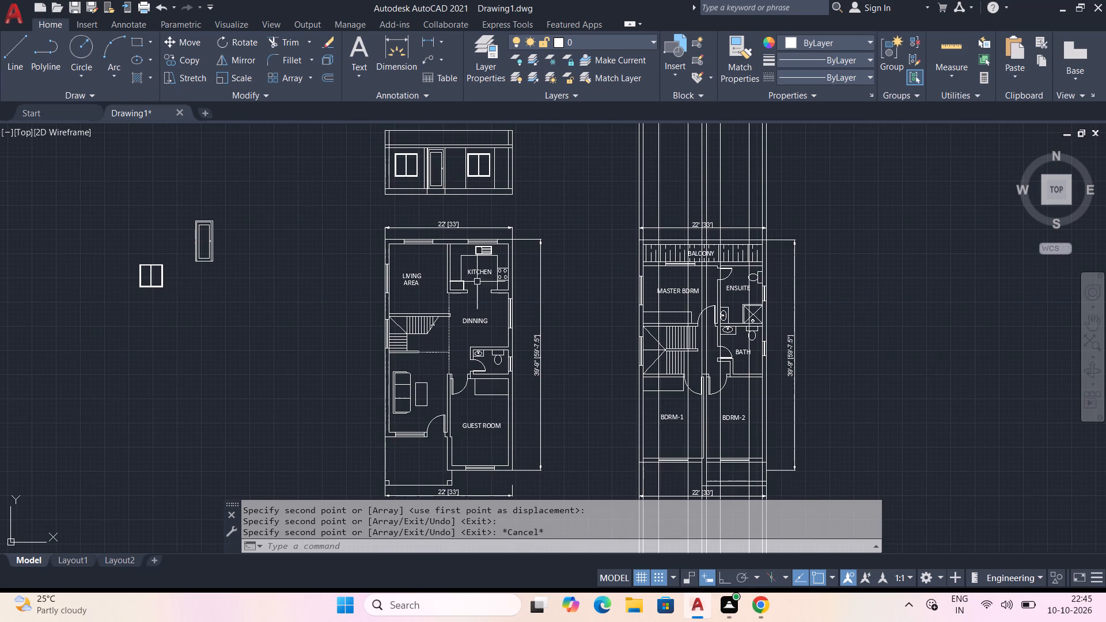
{"action": "middle_click", "coordinate": [478, 298]}
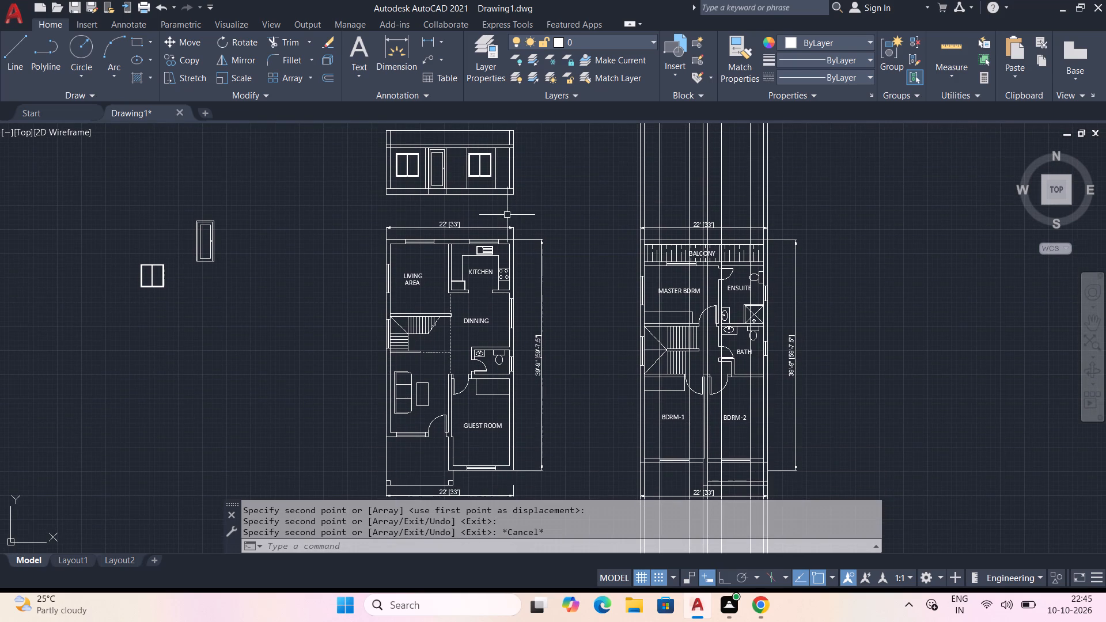
{"action": "middle_click_drag", "start_coordinate": [513, 209], "coordinate": [529, 274]}
{"action": "scroll", "coordinate": [502, 251], "scroll_direction": "up", "scroll_amount": 2}
{"action": "scroll", "coordinate": [453, 237], "scroll_direction": "up", "scroll_amount": 2}
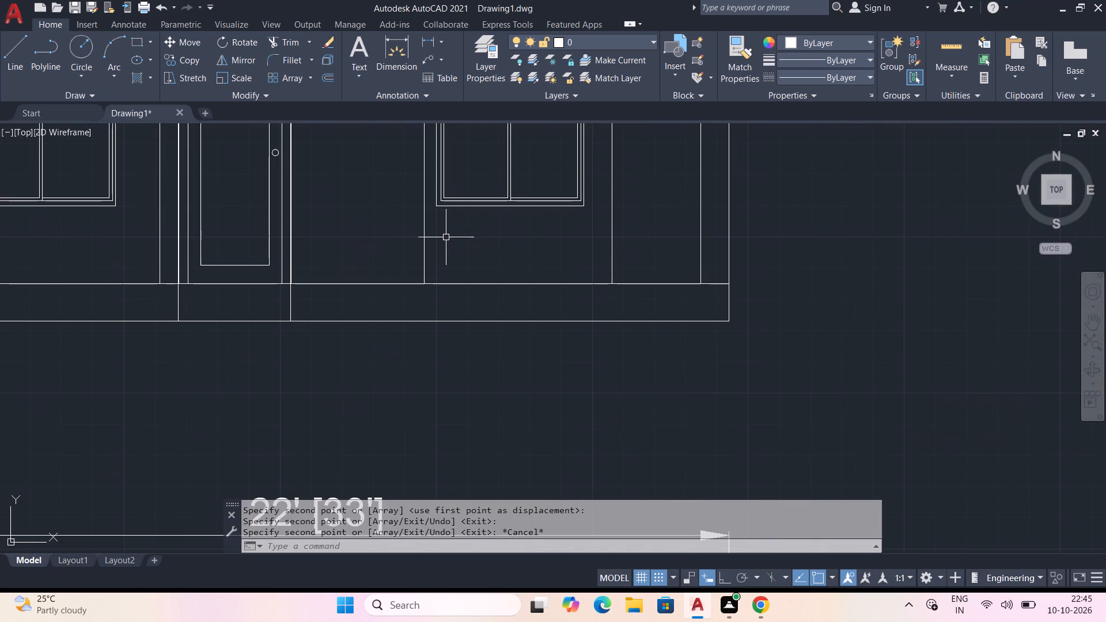
{"action": "left_click", "coordinate": [425, 252]}
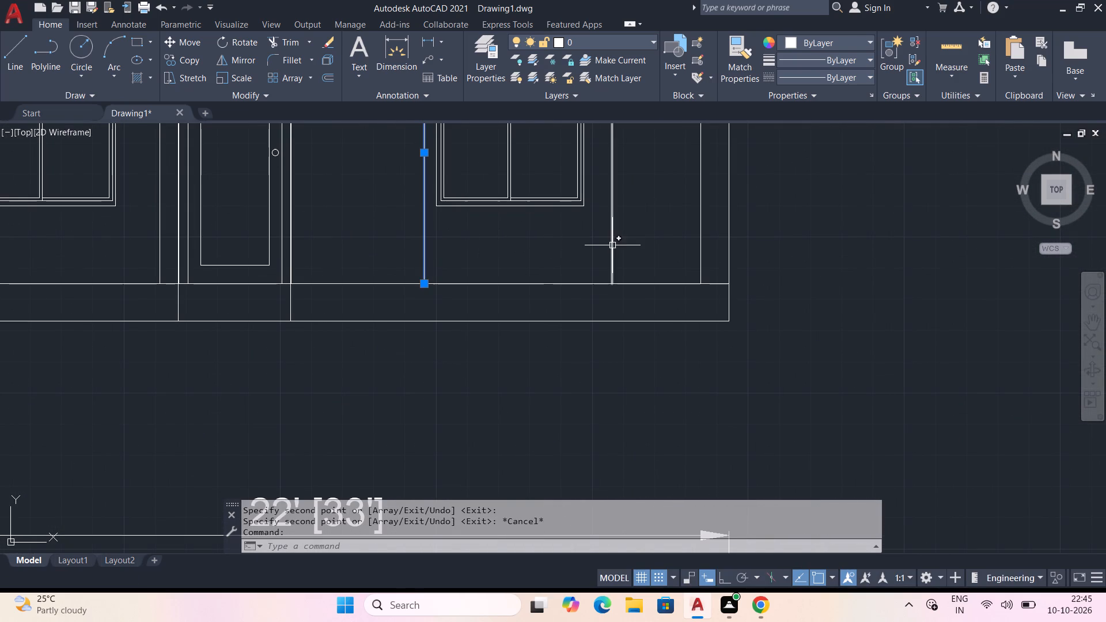
{"action": "left_click", "coordinate": [612, 245]}
{"action": "key", "text": "Delete"}
Trim the left wall's inner vertical line between the two horizontal band lines above the door.
{"action": "middle_click_drag", "start_coordinate": [552, 289], "coordinate": [568, 397]}
{"action": "scroll", "coordinate": [554, 302], "scroll_direction": "down", "scroll_amount": 1}
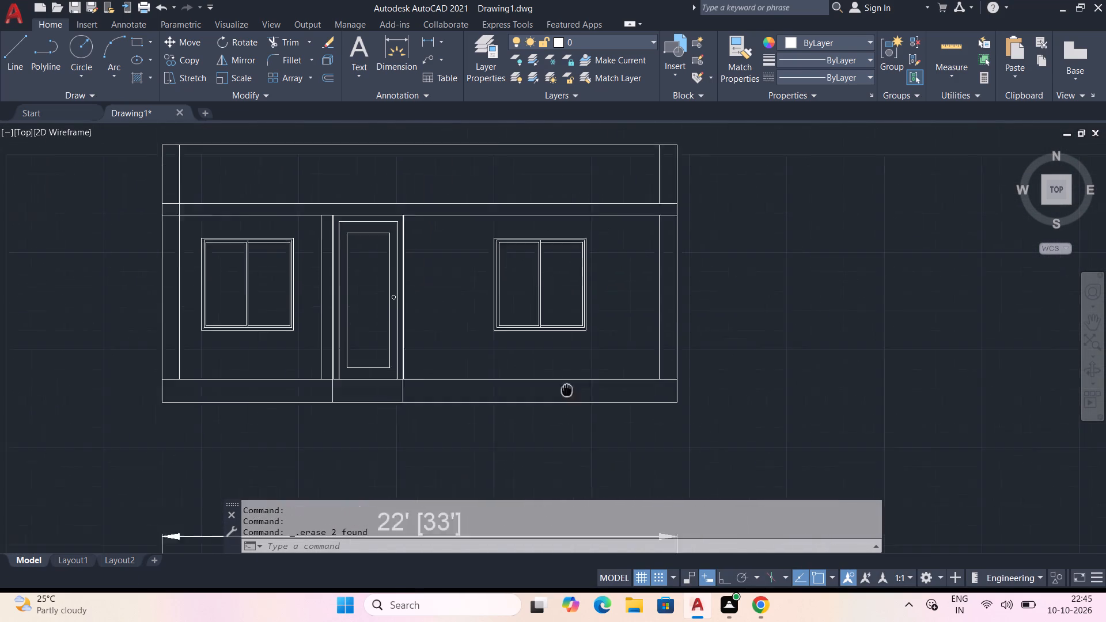
{"action": "middle_click_drag", "start_coordinate": [568, 397], "coordinate": [576, 476]}
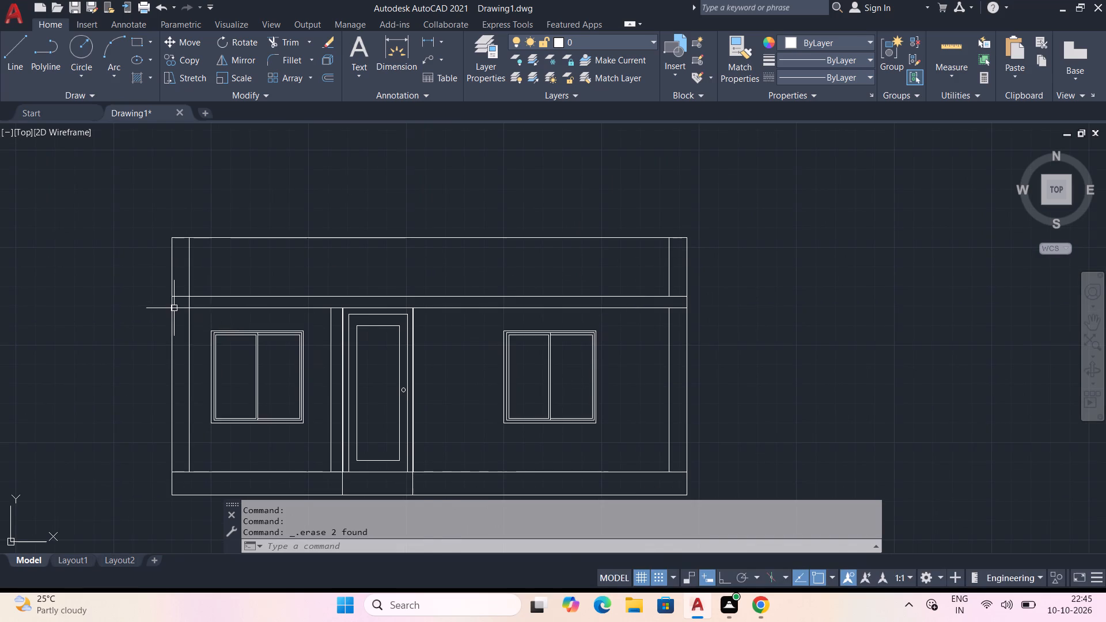
{"action": "scroll", "coordinate": [174, 308], "scroll_direction": "up", "scroll_amount": 1}
{"action": "key", "text": "t"}
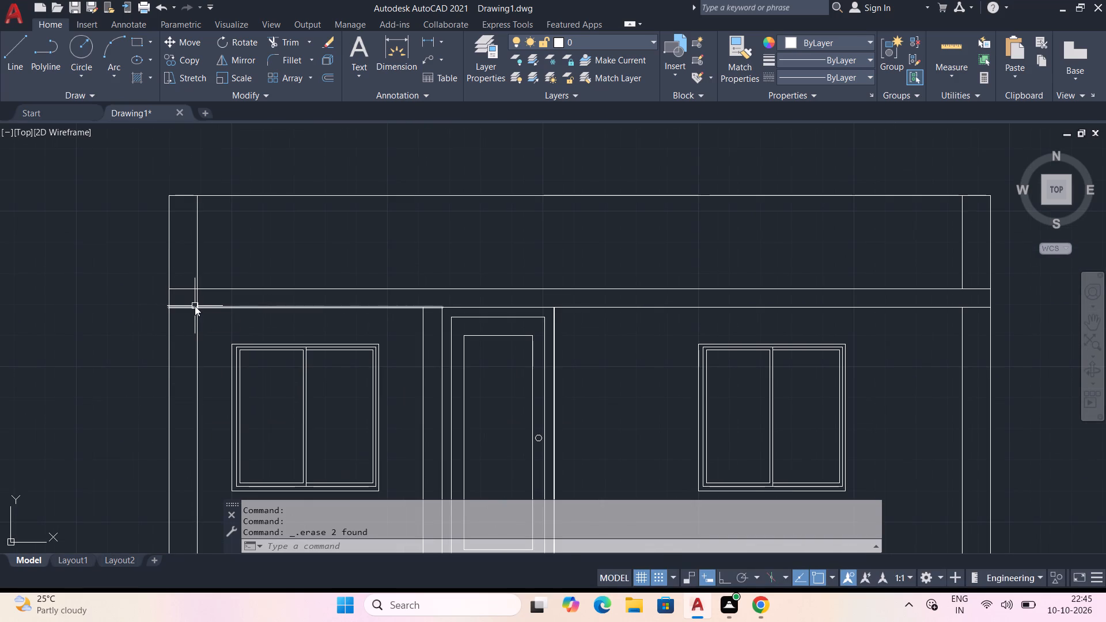
{"action": "type", "text": "R"}
{"action": "key", "text": "space"}
{"action": "left_click", "coordinate": [198, 302]}
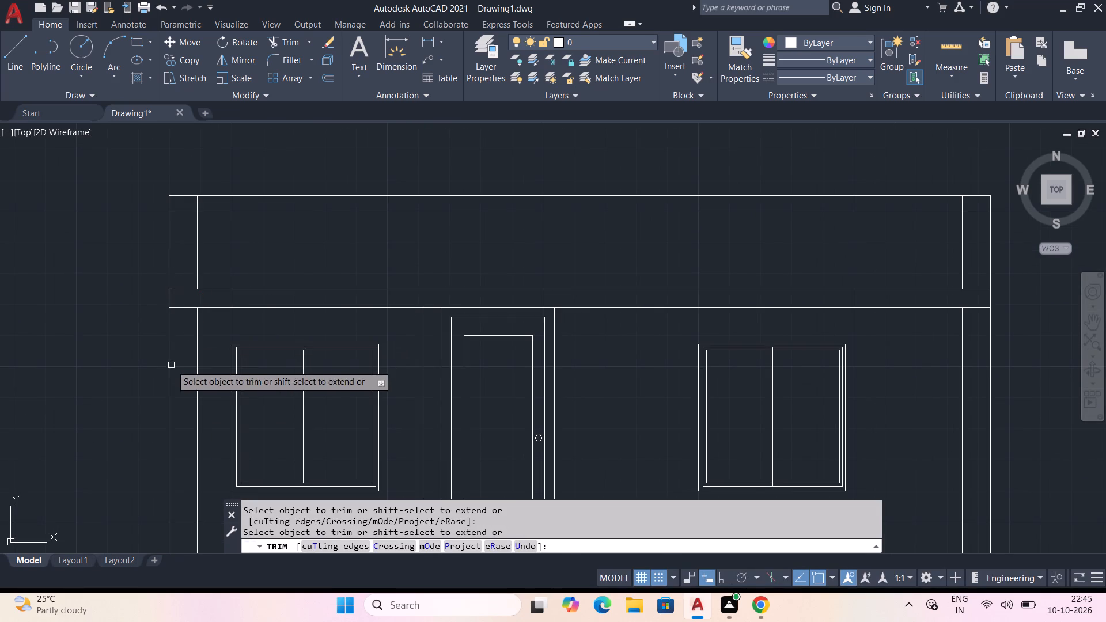
{"action": "key", "text": "Escape"}
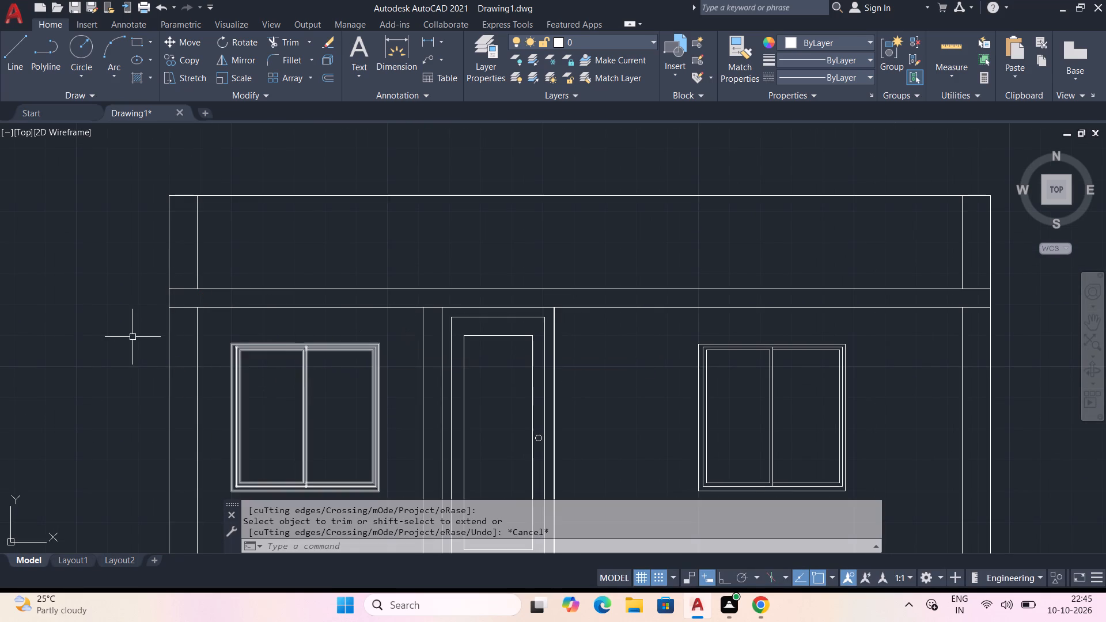
Erase the projected vertical line just left of the door in the front elevation.
{"action": "middle_click_drag", "start_coordinate": [85, 338], "coordinate": [75, 127]}
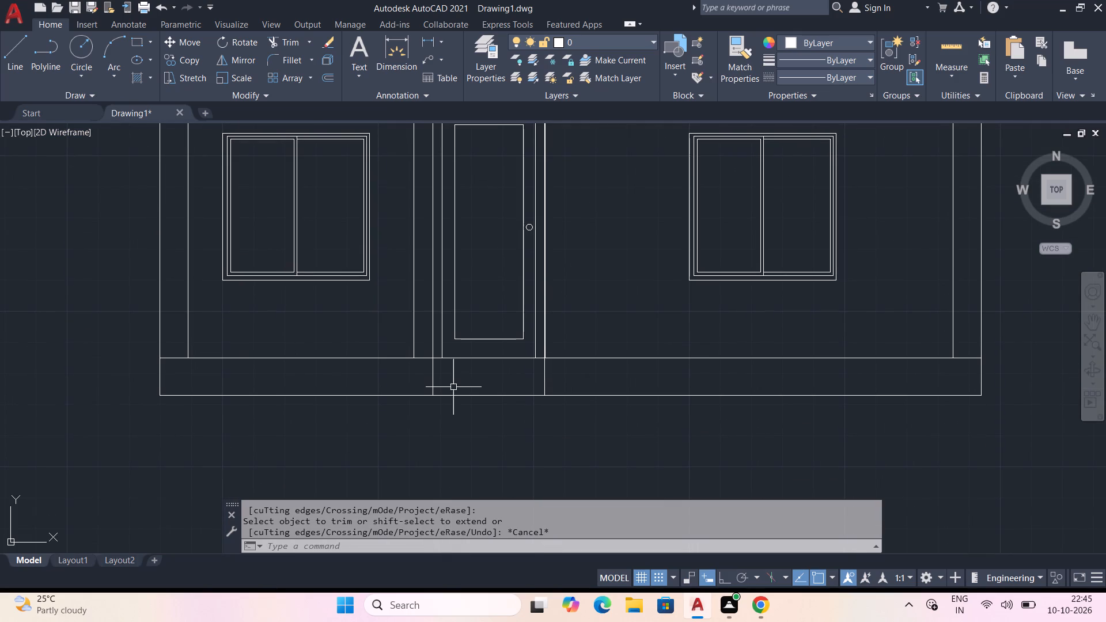
{"action": "middle_click_drag", "start_coordinate": [450, 385], "coordinate": [421, 403]}
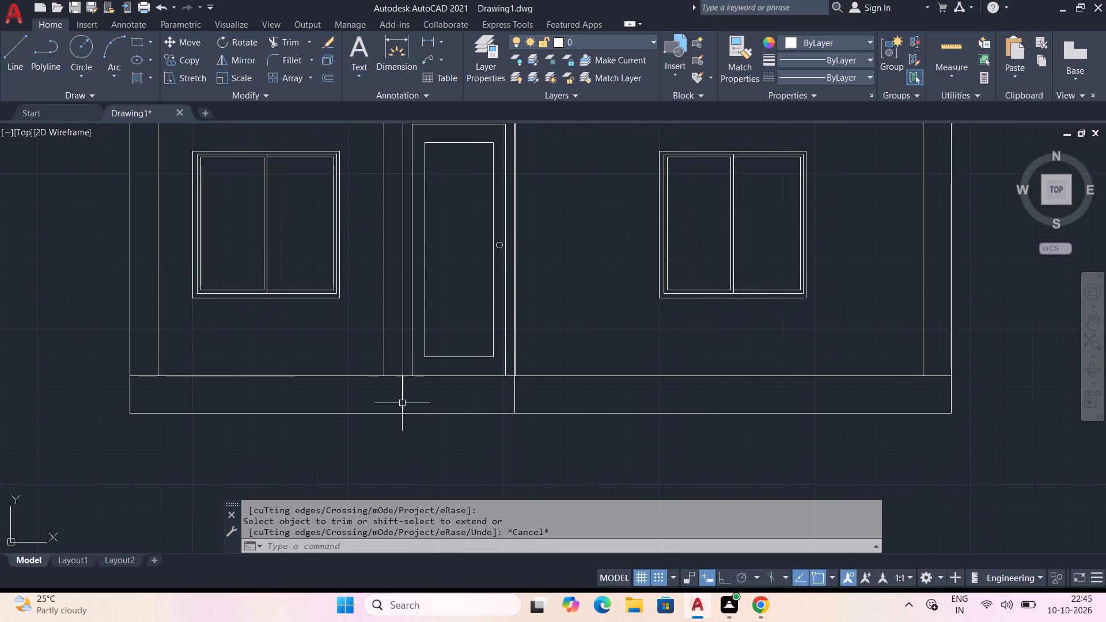
{"action": "middle_click_drag", "start_coordinate": [338, 401], "coordinate": [286, 457]}
{"action": "middle_click_drag", "start_coordinate": [294, 446], "coordinate": [294, 459]}
{"action": "scroll", "coordinate": [359, 454], "scroll_direction": "up", "scroll_amount": 2}
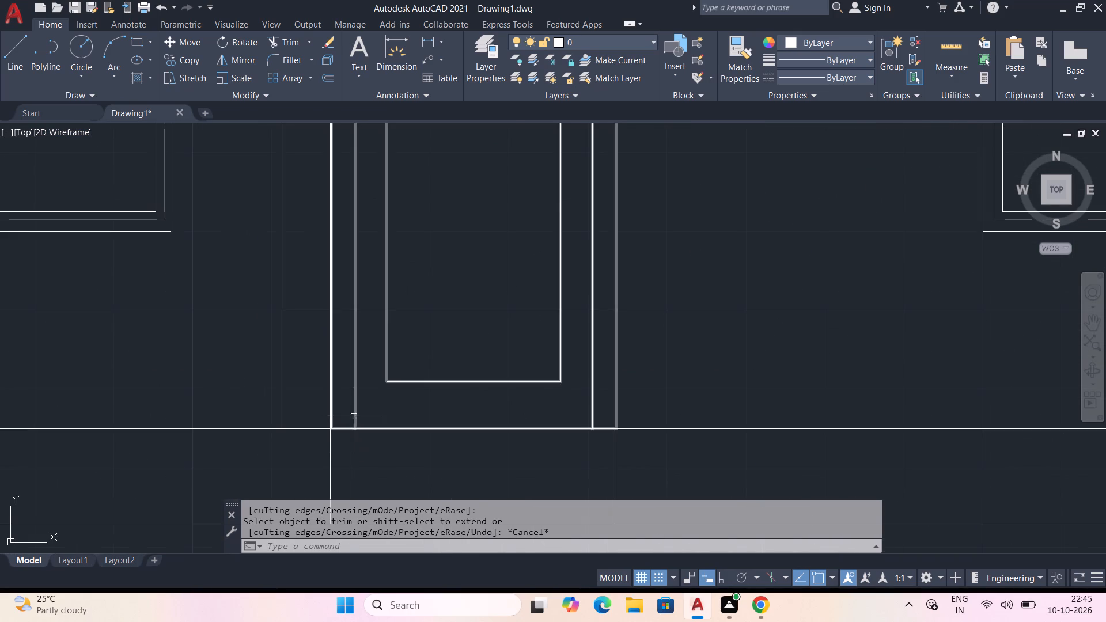
{"action": "scroll", "coordinate": [348, 416], "scroll_direction": "down", "scroll_amount": 1}
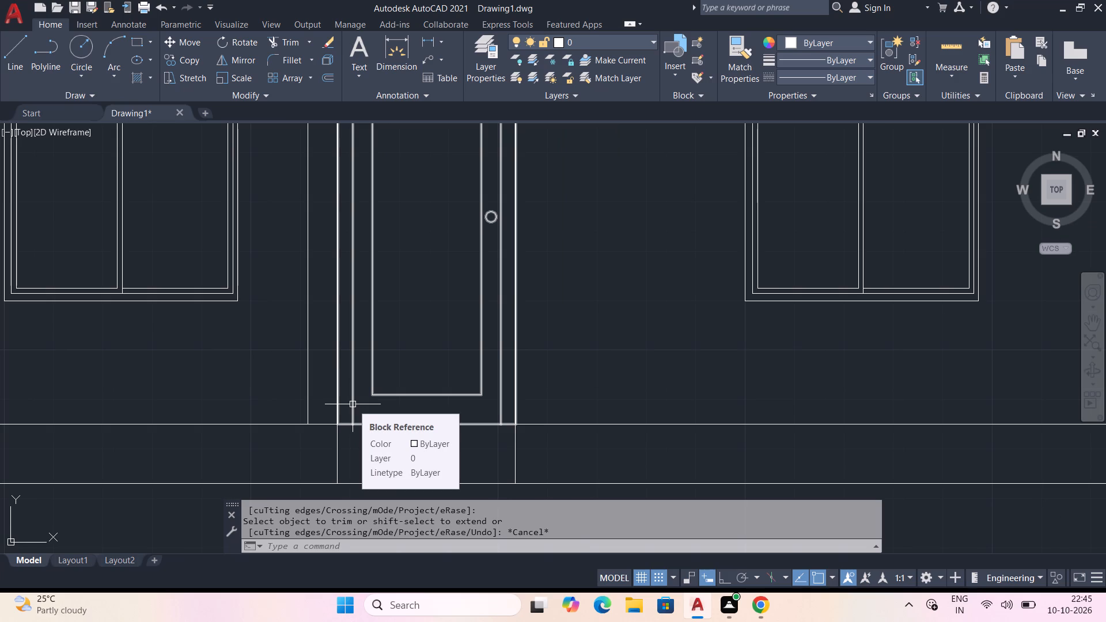
{"action": "left_click", "coordinate": [308, 391]}
{"action": "key", "text": "Delete"}
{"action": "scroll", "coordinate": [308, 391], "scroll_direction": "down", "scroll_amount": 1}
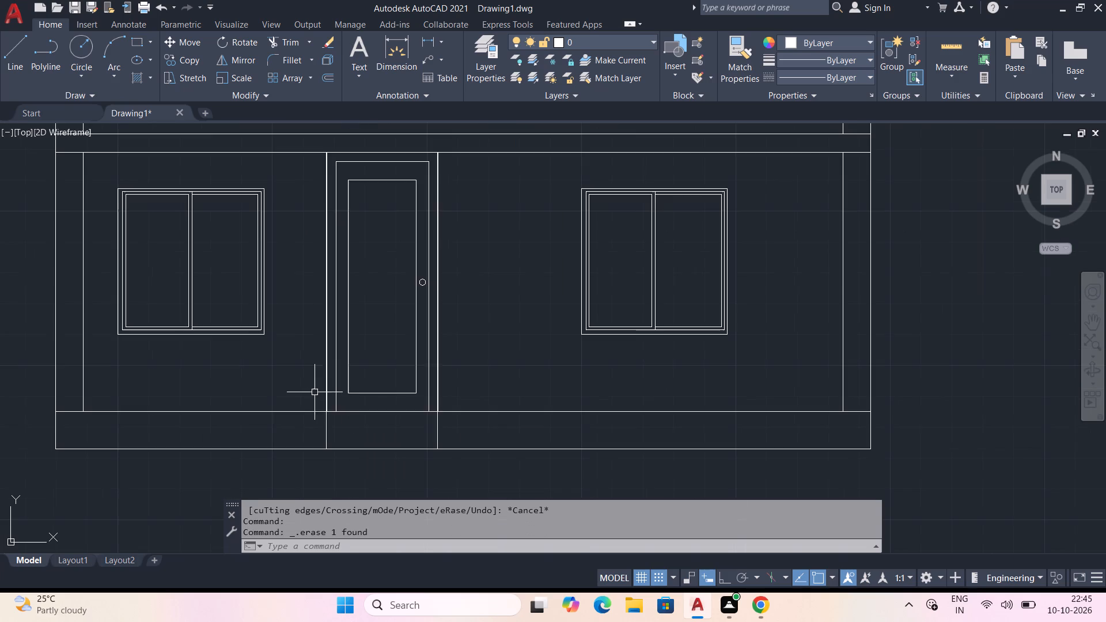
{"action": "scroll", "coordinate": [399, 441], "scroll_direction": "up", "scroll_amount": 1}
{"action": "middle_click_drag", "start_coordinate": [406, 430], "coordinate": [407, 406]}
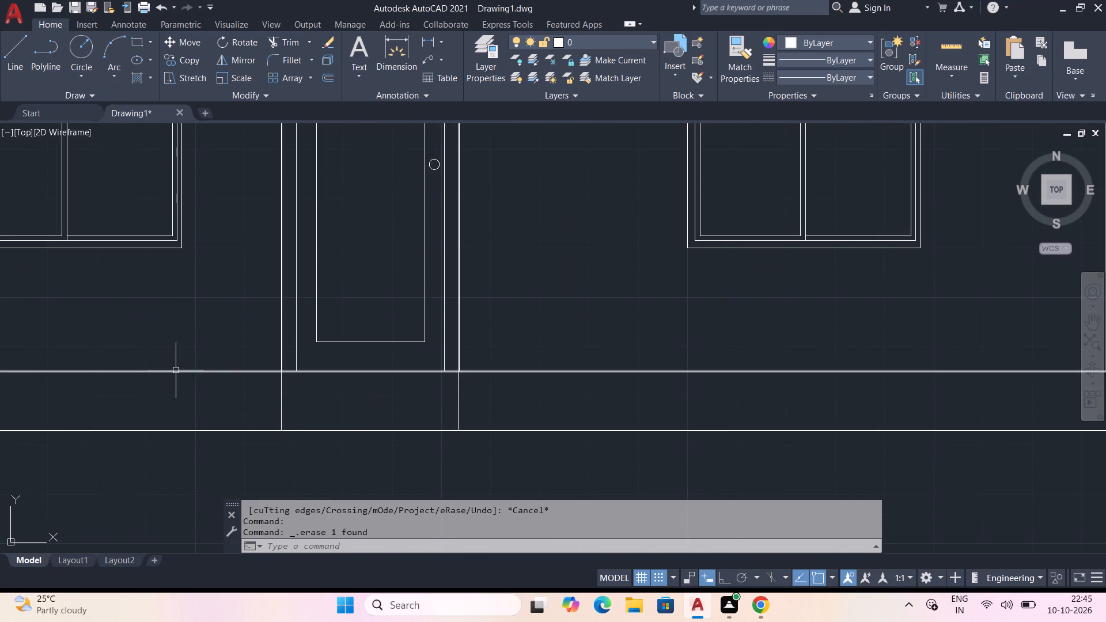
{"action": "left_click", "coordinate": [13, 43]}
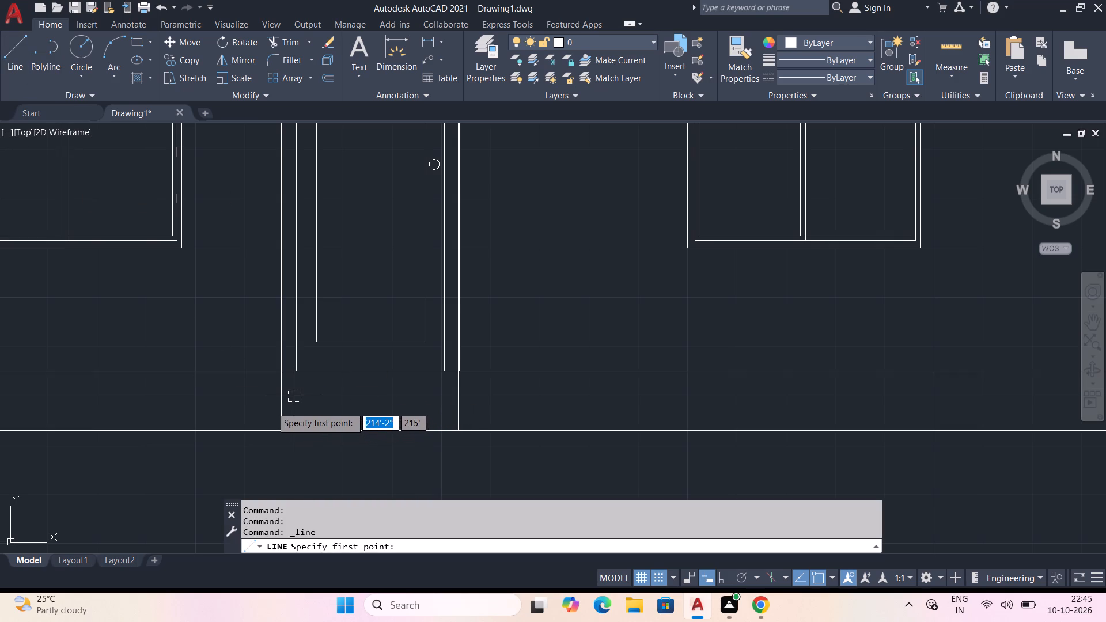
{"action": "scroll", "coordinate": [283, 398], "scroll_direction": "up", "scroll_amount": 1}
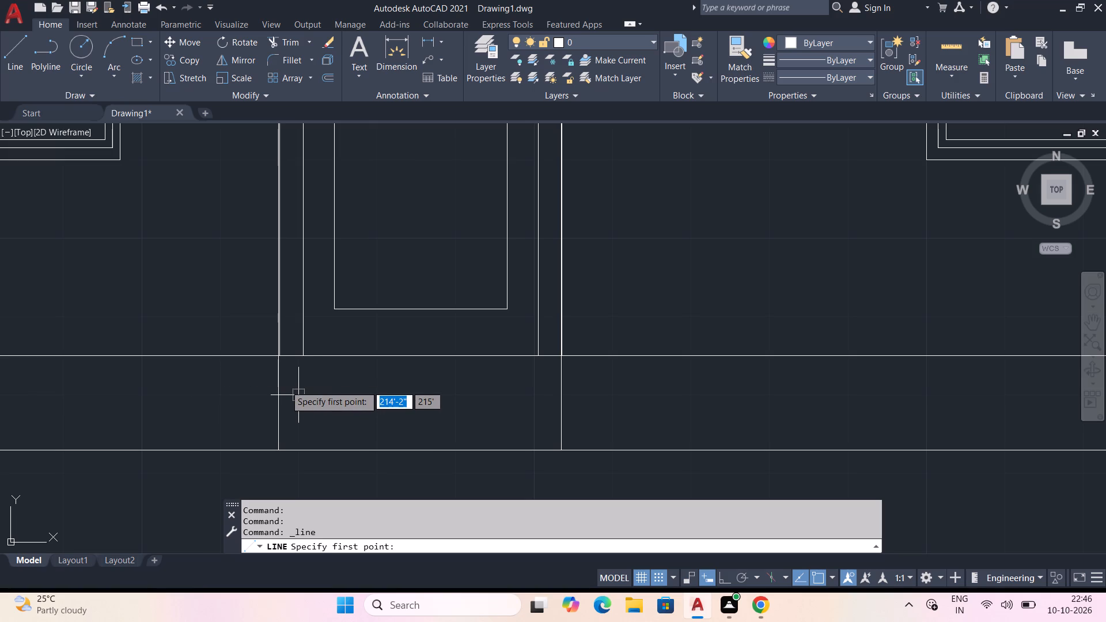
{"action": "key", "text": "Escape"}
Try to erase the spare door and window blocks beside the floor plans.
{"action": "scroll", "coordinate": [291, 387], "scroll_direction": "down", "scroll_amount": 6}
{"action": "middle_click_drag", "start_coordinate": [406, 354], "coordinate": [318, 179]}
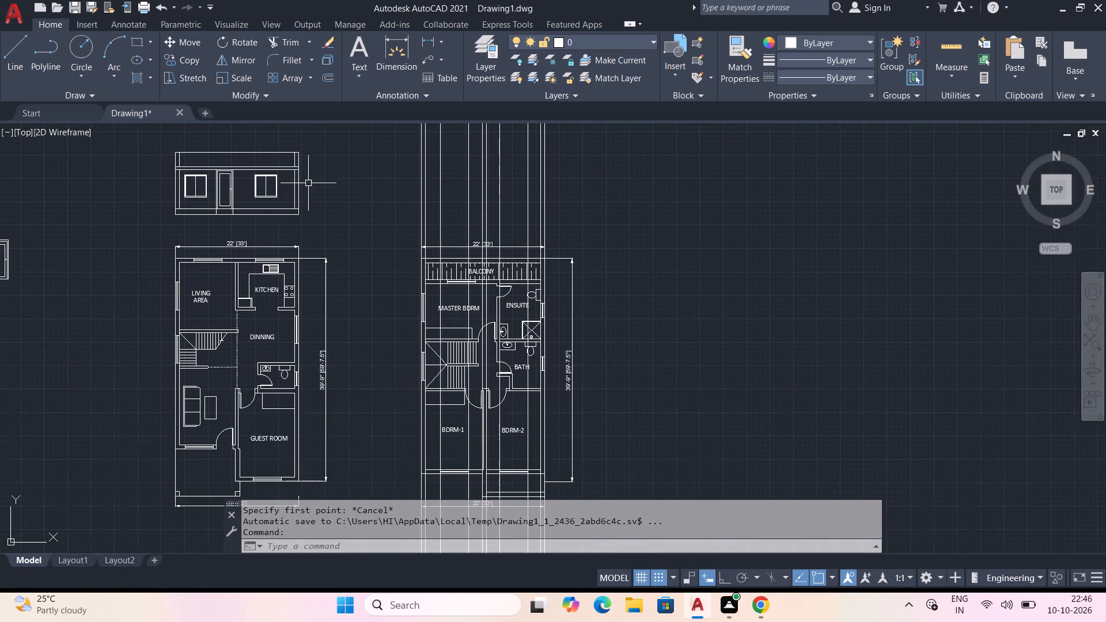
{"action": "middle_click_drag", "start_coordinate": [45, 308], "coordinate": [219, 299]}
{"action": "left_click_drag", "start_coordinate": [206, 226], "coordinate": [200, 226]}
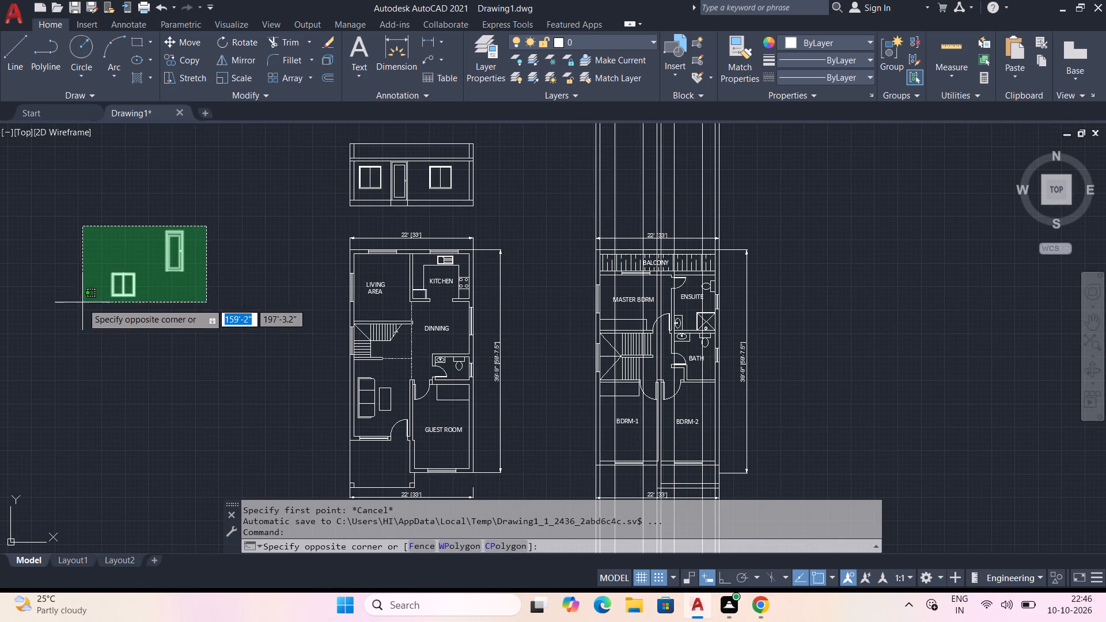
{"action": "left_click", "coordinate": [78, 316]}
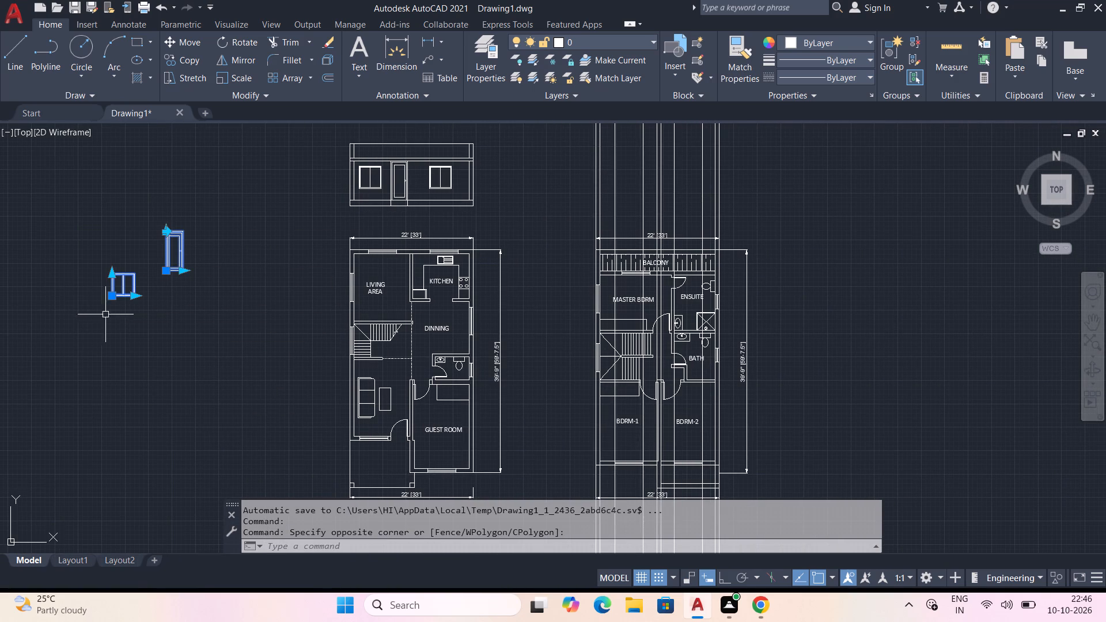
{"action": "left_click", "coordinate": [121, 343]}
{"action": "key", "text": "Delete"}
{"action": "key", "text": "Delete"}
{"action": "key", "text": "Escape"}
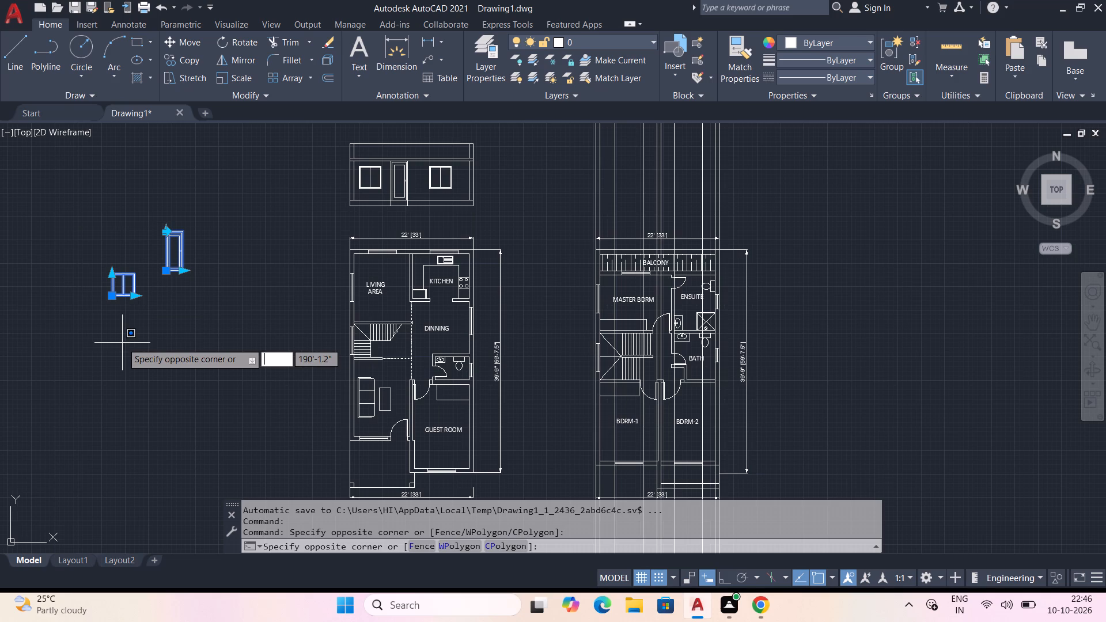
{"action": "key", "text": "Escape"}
Turn on Ortho mode.
{"action": "middle_click_drag", "start_coordinate": [296, 283], "coordinate": [116, 210]}
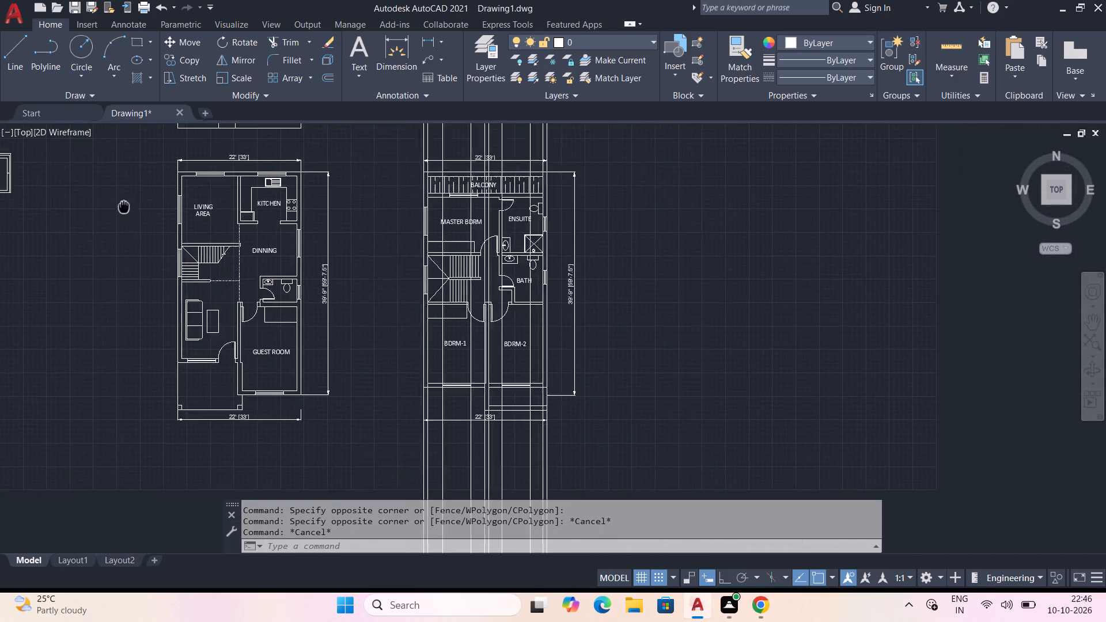
{"action": "middle_click_drag", "start_coordinate": [116, 210], "coordinate": [80, 234]}
{"action": "scroll", "coordinate": [224, 304], "scroll_direction": "up", "scroll_amount": 1}
{"action": "middle_click_drag", "start_coordinate": [224, 304], "coordinate": [233, 432]}
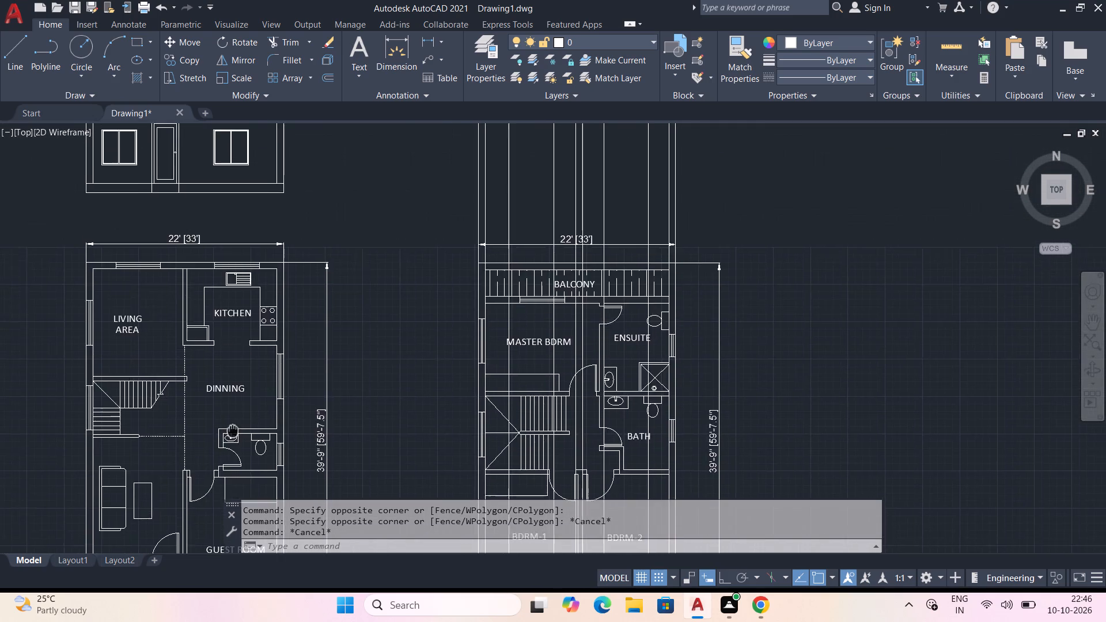
{"action": "middle_click_drag", "start_coordinate": [233, 432], "coordinate": [237, 447]}
{"action": "middle_click_drag", "start_coordinate": [158, 218], "coordinate": [203, 348]}
{"action": "scroll", "coordinate": [218, 332], "scroll_direction": "up", "scroll_amount": 2}
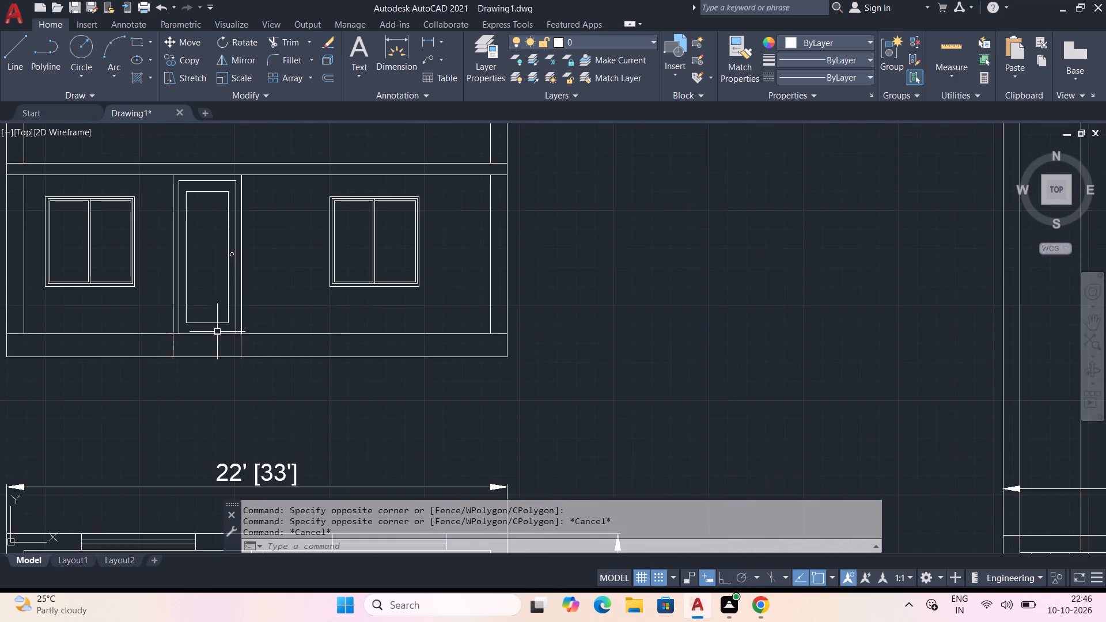
{"action": "scroll", "coordinate": [131, 338], "scroll_direction": "up", "scroll_amount": 2}
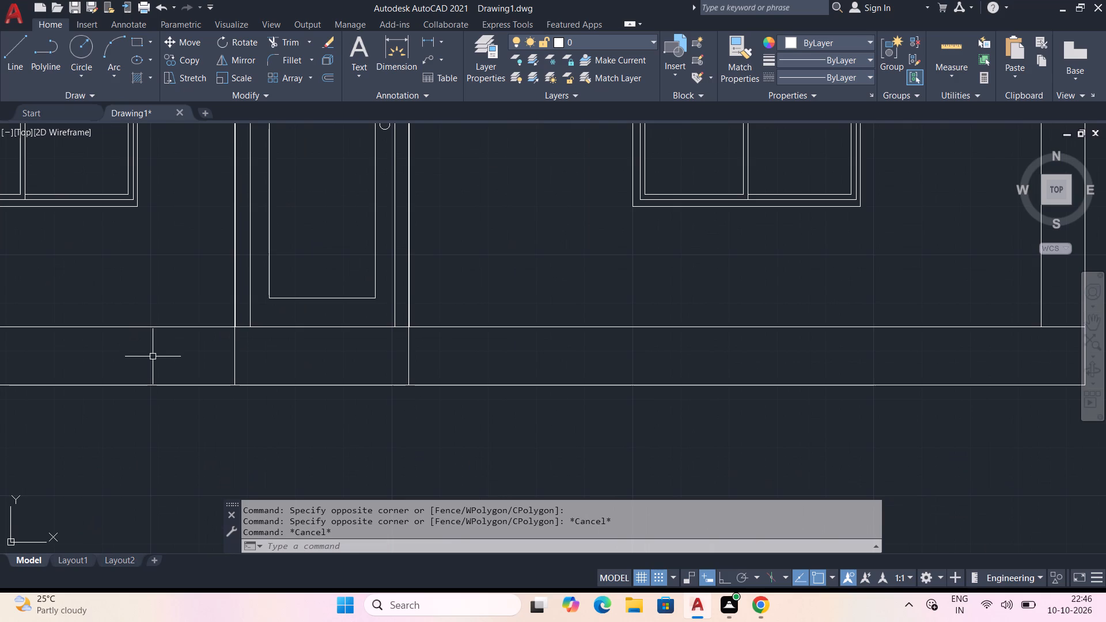
{"action": "left_click", "coordinate": [11, 52]}
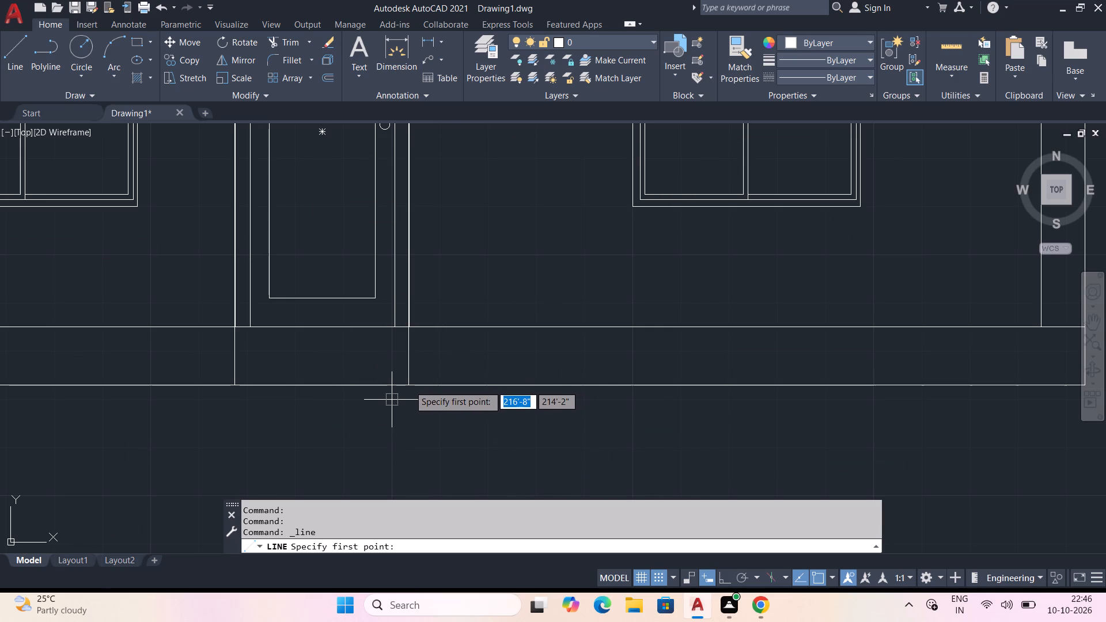
{"action": "key", "text": "F8"}
{"action": "scroll", "coordinate": [399, 386], "scroll_direction": "up", "scroll_amount": 3}
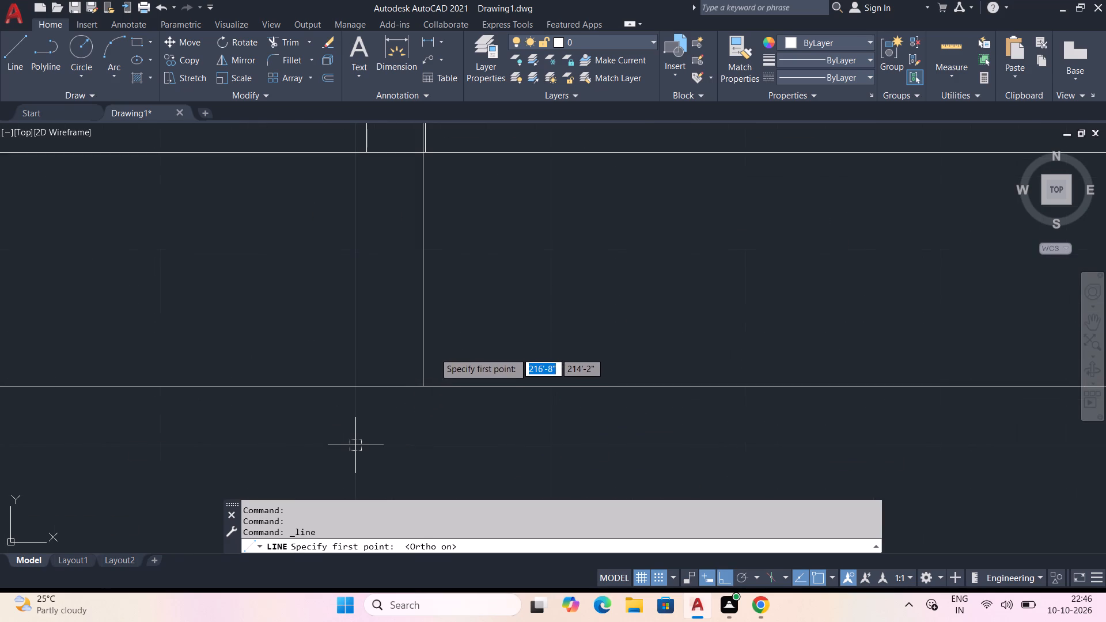
{"action": "key", "text": "Escape"}
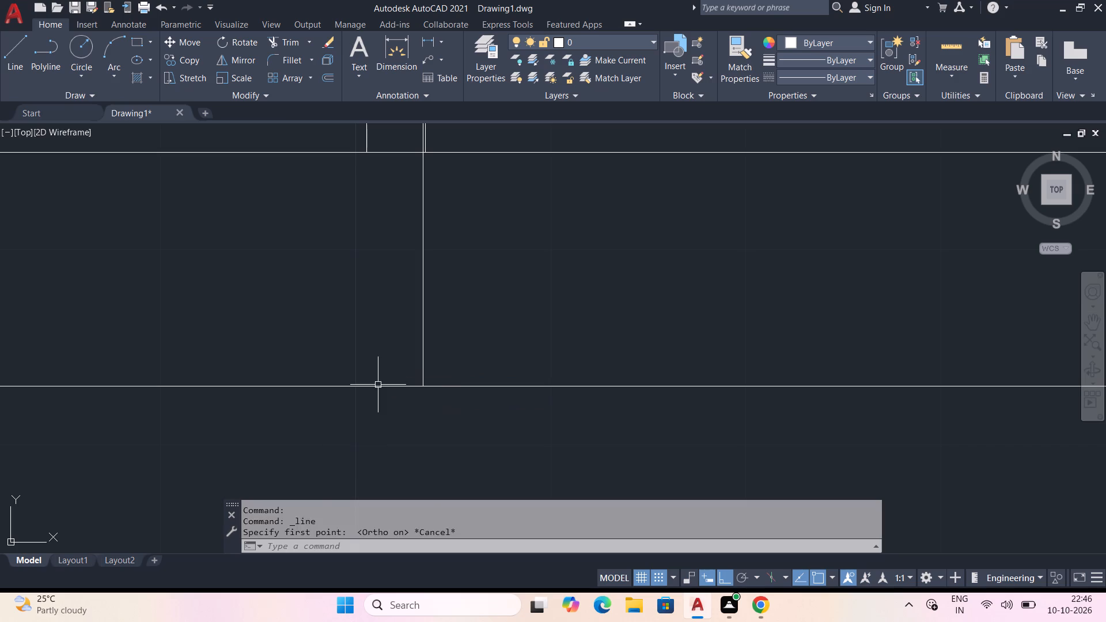
{"action": "key", "text": "Escape"}
{"action": "key", "text": "Escape"}
{"action": "key", "text": "Escape"}
{"action": "key", "text": "Escape"}
{"action": "key", "text": "Escape"}
{"action": "key", "text": "Escape"}
{"action": "key", "text": "Escape"}
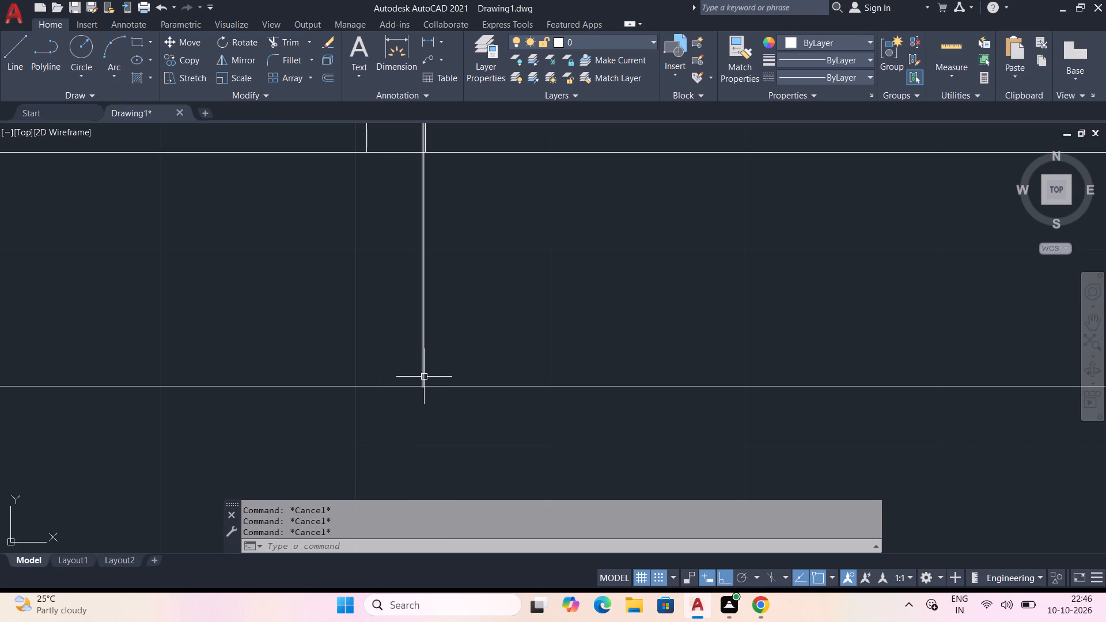
Draw a horizontal line about 4'-2" long just below the front elevation's base line, extending past both sides of the door.
{"action": "left_click", "coordinate": [8, 58]}
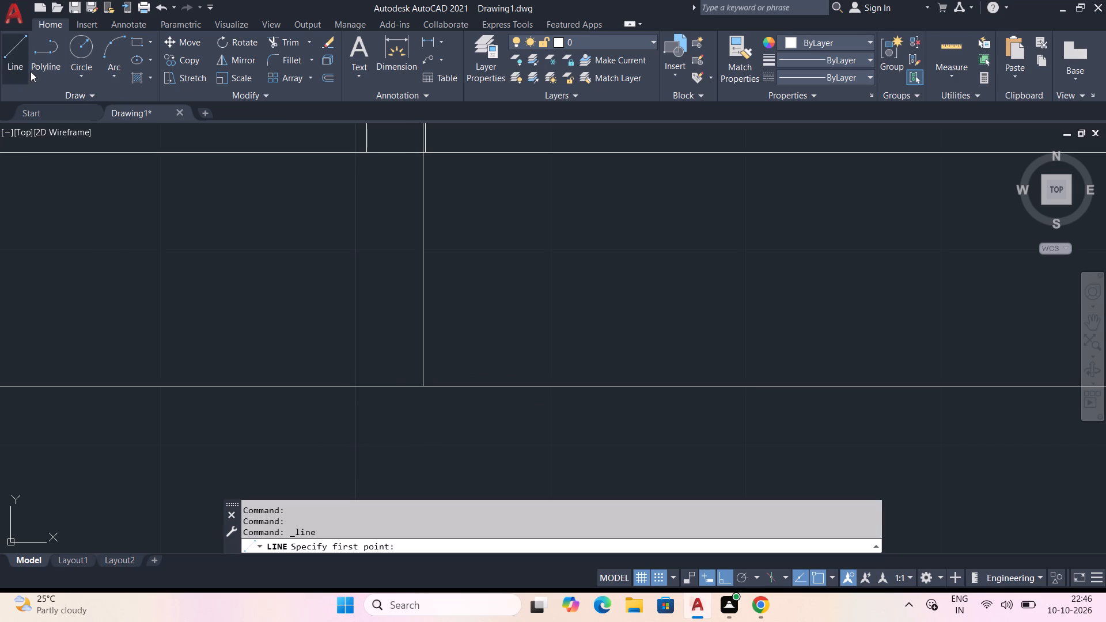
{"action": "key", "text": "Escape"}
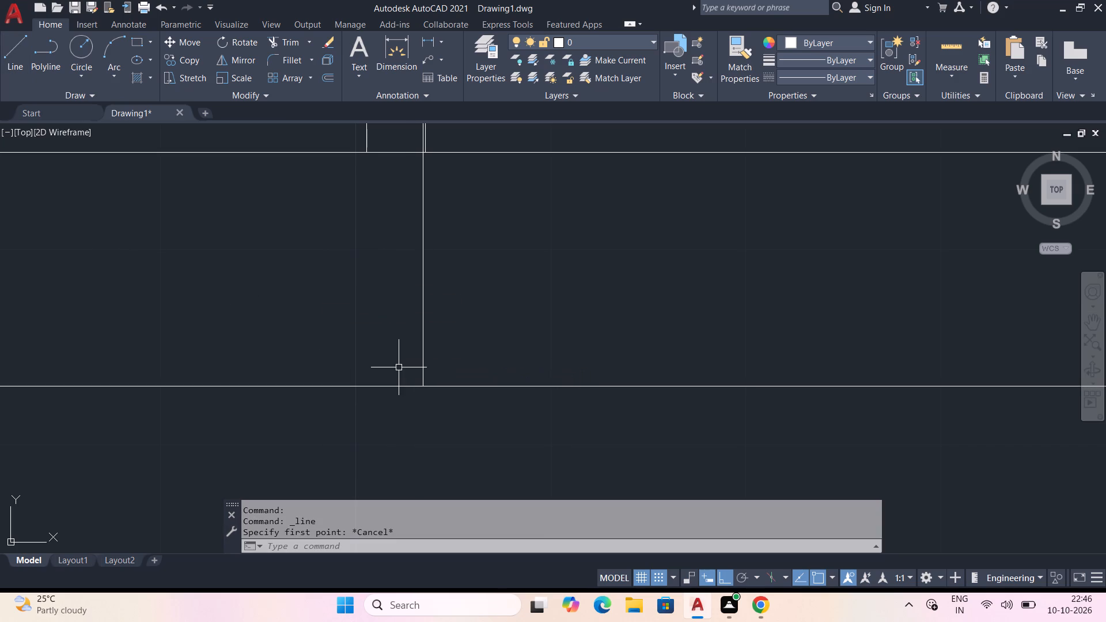
{"action": "key", "text": "Escape"}
{"action": "type", "text": "L"}
{"action": "key", "text": "space"}
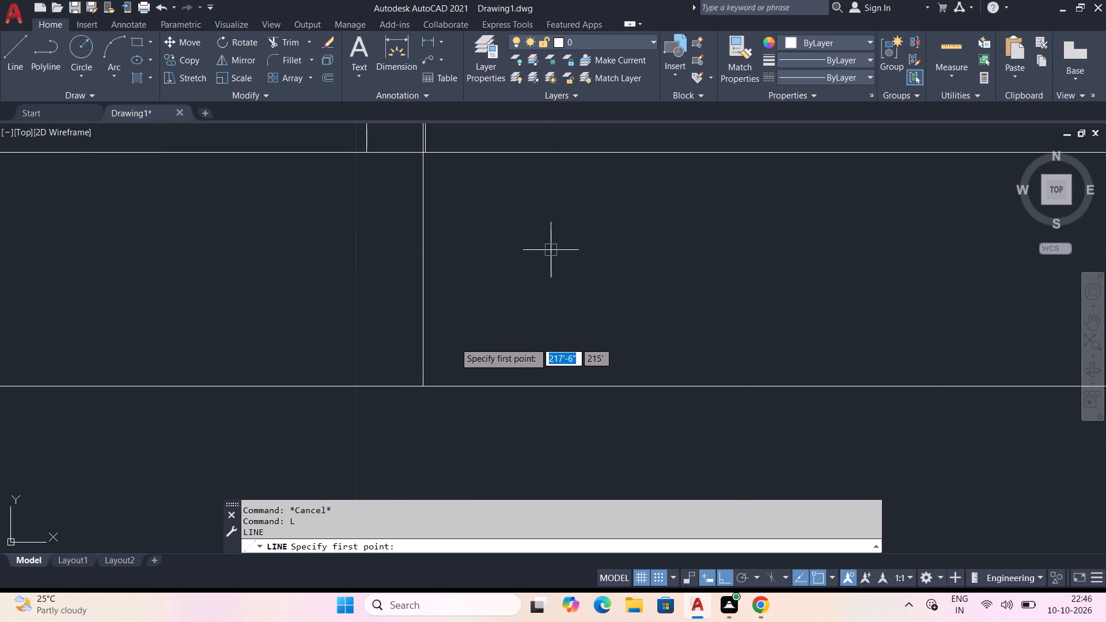
{"action": "scroll", "coordinate": [463, 345], "scroll_direction": "down", "scroll_amount": 1}
{"action": "left_click", "coordinate": [470, 355]}
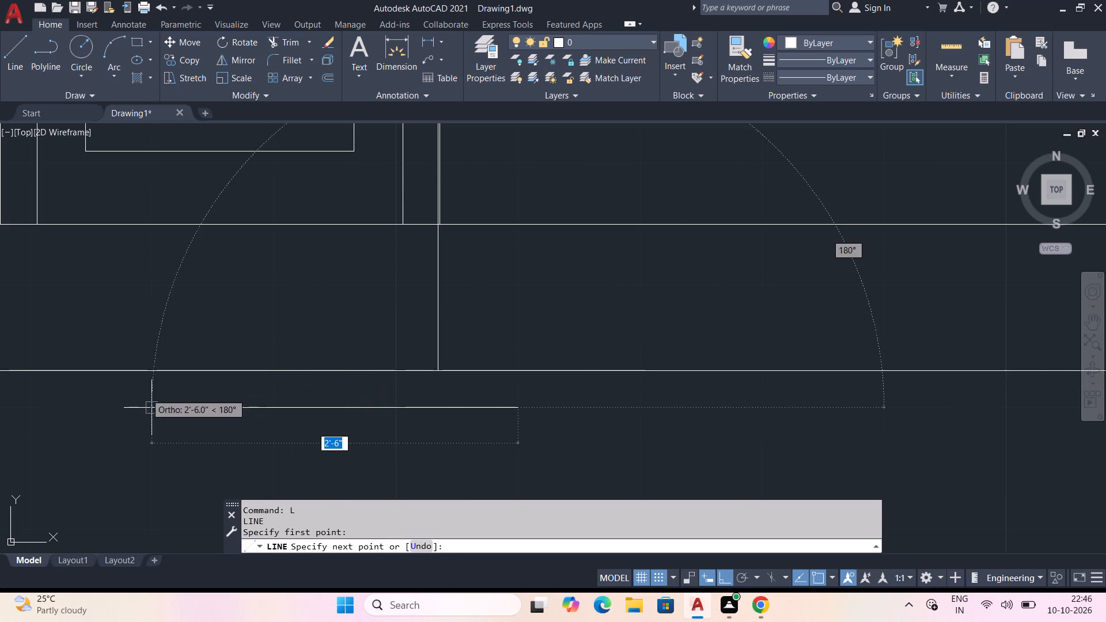
{"action": "middle_click_drag", "start_coordinate": [118, 395], "coordinate": [418, 376]}
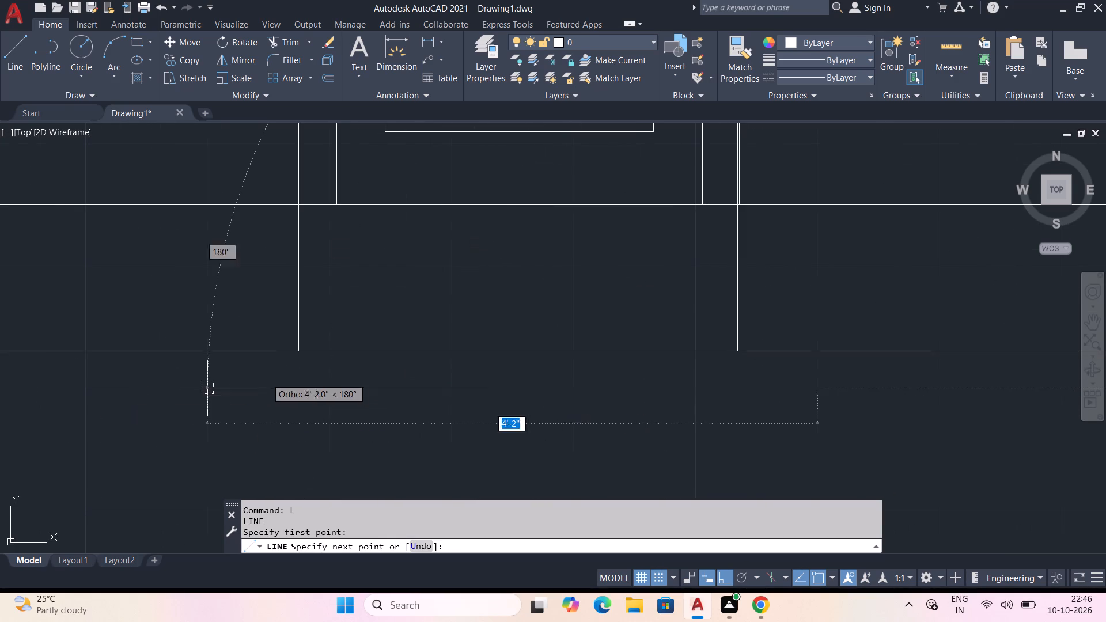
{"action": "left_click", "coordinate": [247, 384]}
{"action": "key", "text": "Escape"}
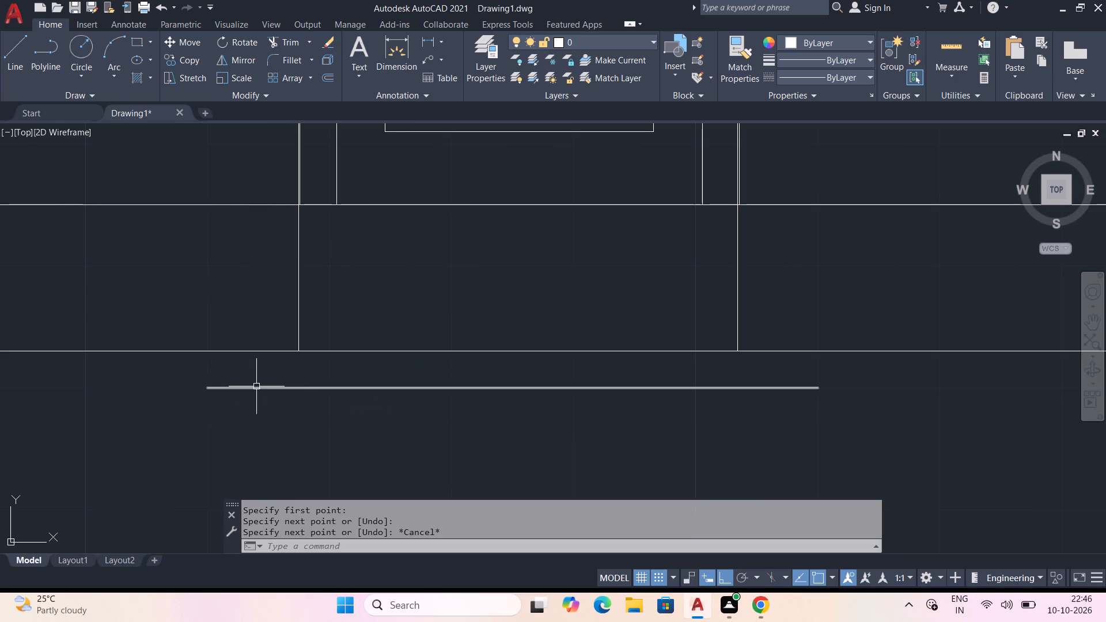
Move the new horizontal line straight up into the base band beneath the door, between its two horizontal lines.
{"action": "scroll", "coordinate": [409, 396], "scroll_direction": "down", "scroll_amount": 4}
{"action": "middle_click_drag", "start_coordinate": [465, 415], "coordinate": [433, 302]}
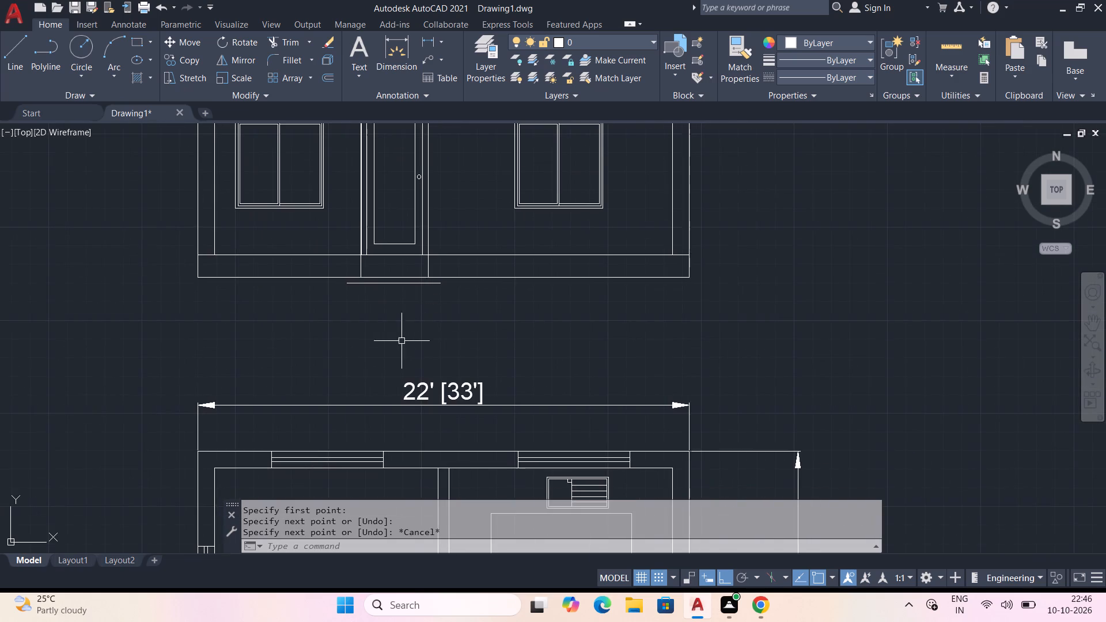
{"action": "scroll", "coordinate": [385, 324], "scroll_direction": "up", "scroll_amount": 1}
{"action": "scroll", "coordinate": [410, 275], "scroll_direction": "up", "scroll_amount": 2}
{"action": "middle_click_drag", "start_coordinate": [384, 247], "coordinate": [388, 347]}
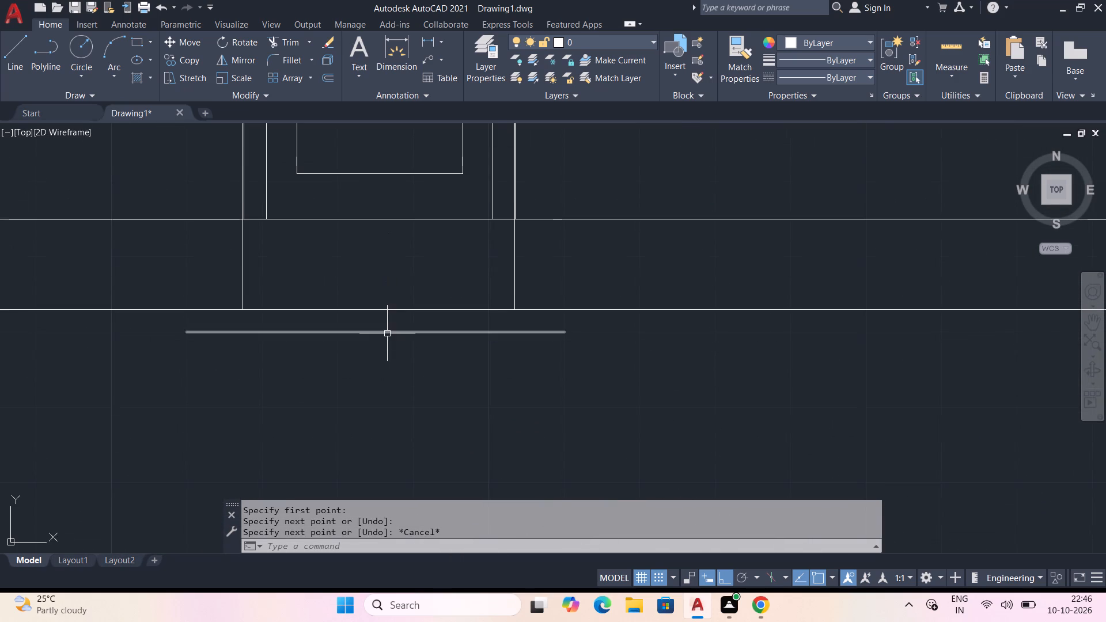
{"action": "left_click", "coordinate": [387, 333]}
{"action": "left_click", "coordinate": [178, 41]}
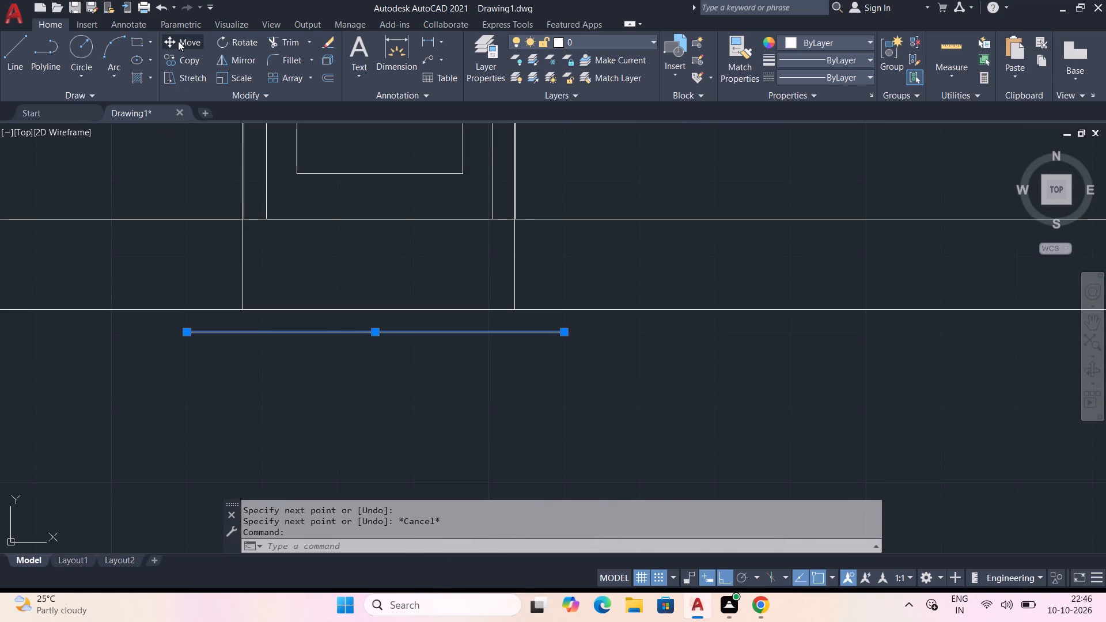
{"action": "left_click", "coordinate": [392, 323]}
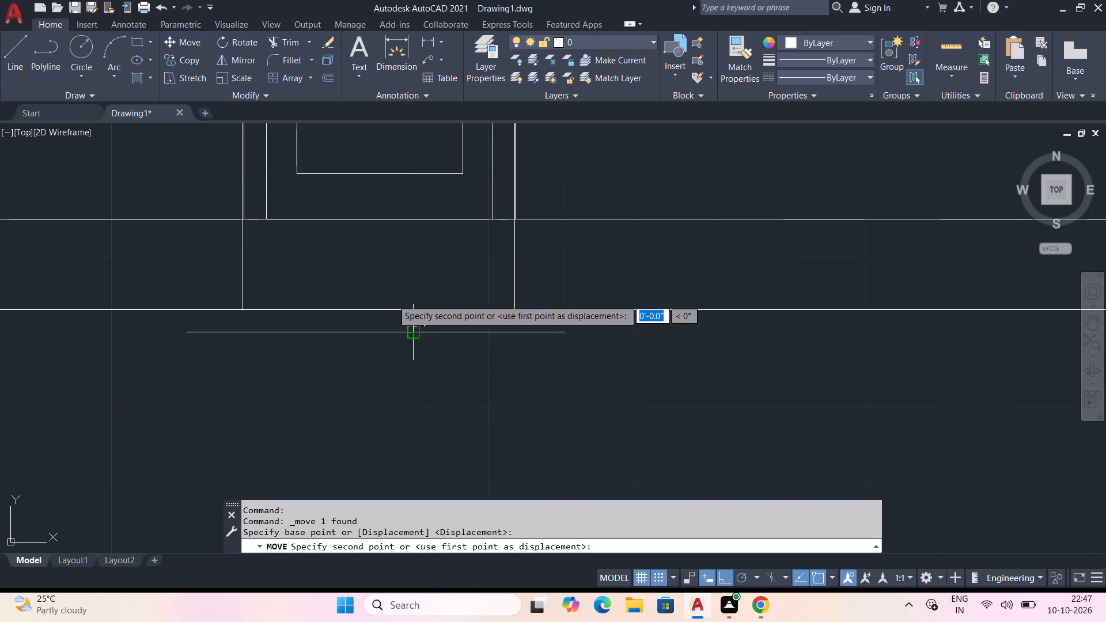
{"action": "left_click", "coordinate": [399, 282]}
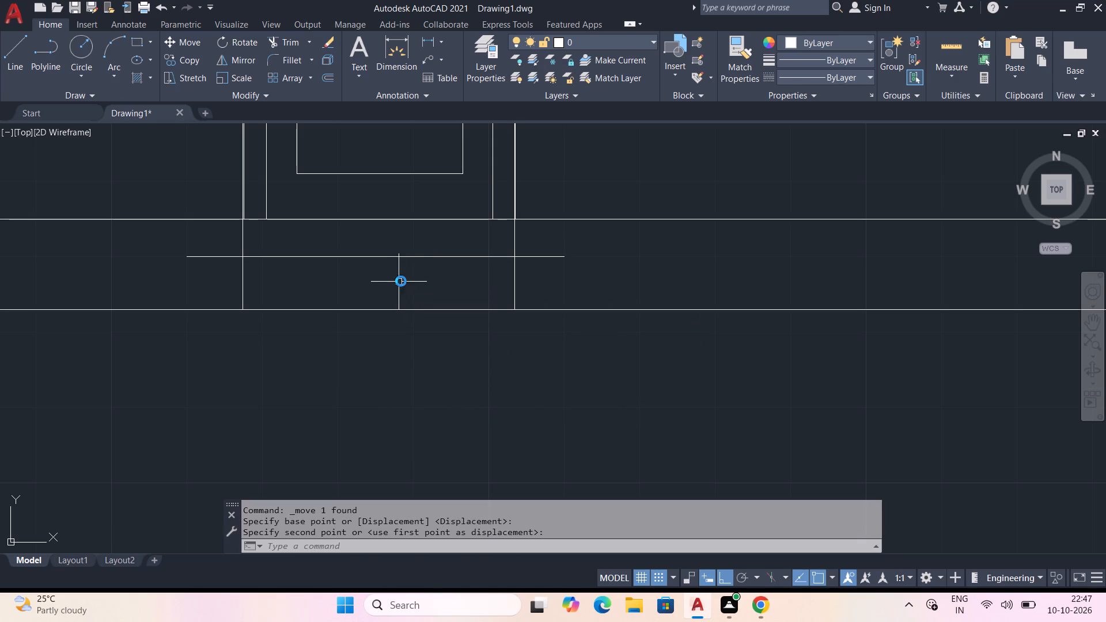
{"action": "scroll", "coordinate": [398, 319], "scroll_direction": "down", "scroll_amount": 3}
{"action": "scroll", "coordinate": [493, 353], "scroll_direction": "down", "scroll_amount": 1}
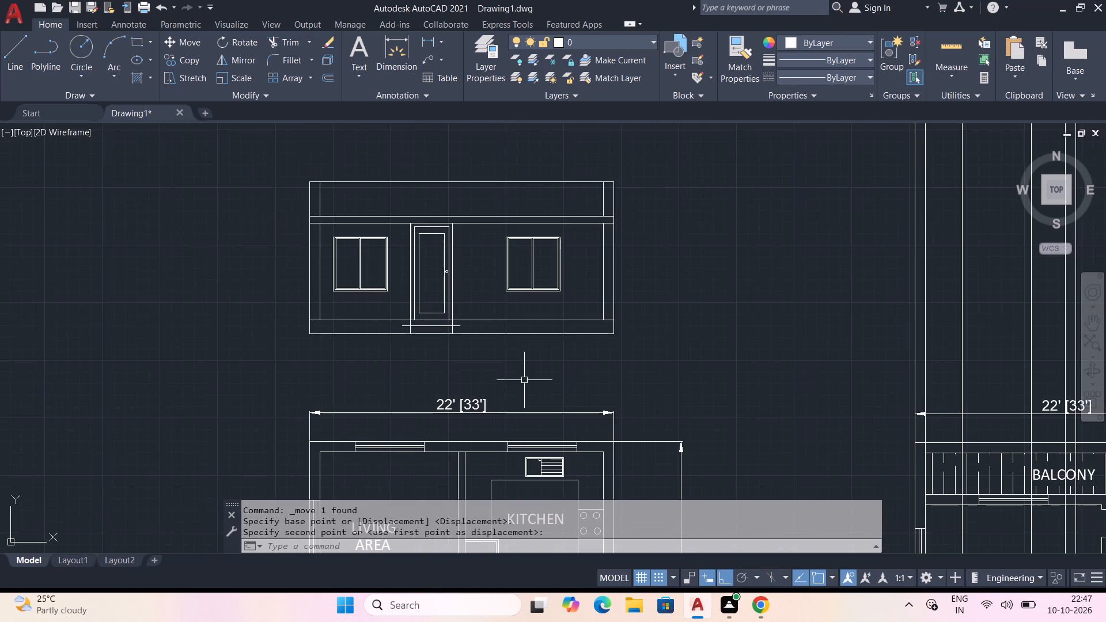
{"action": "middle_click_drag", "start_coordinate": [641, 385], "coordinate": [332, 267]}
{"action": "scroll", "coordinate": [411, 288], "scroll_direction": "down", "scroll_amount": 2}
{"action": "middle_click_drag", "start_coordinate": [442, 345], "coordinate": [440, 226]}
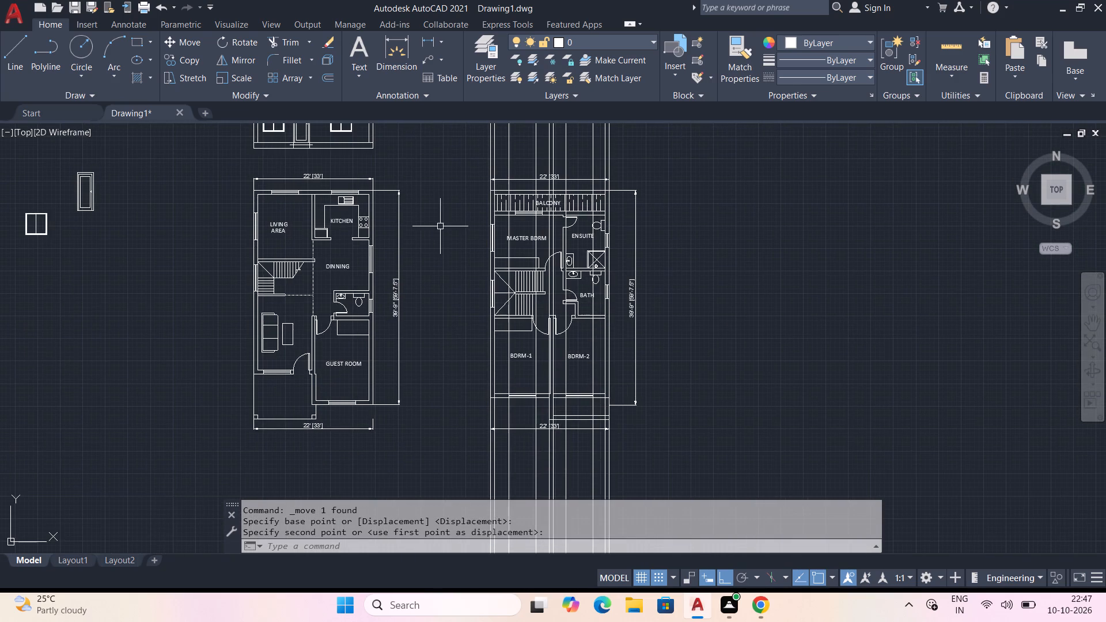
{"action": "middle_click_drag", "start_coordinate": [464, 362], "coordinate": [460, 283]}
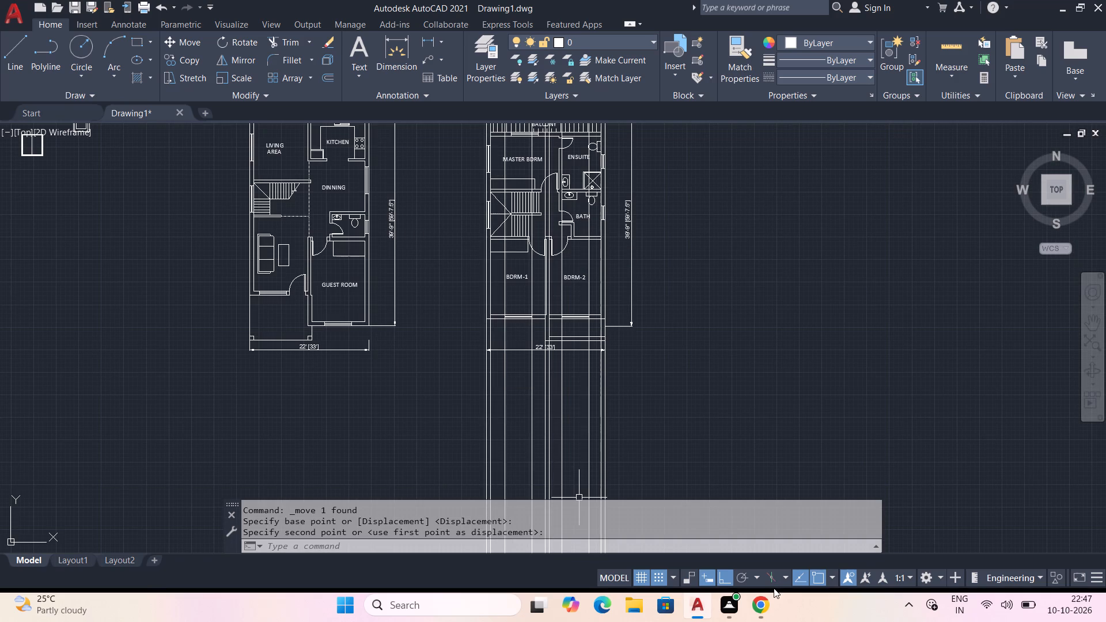
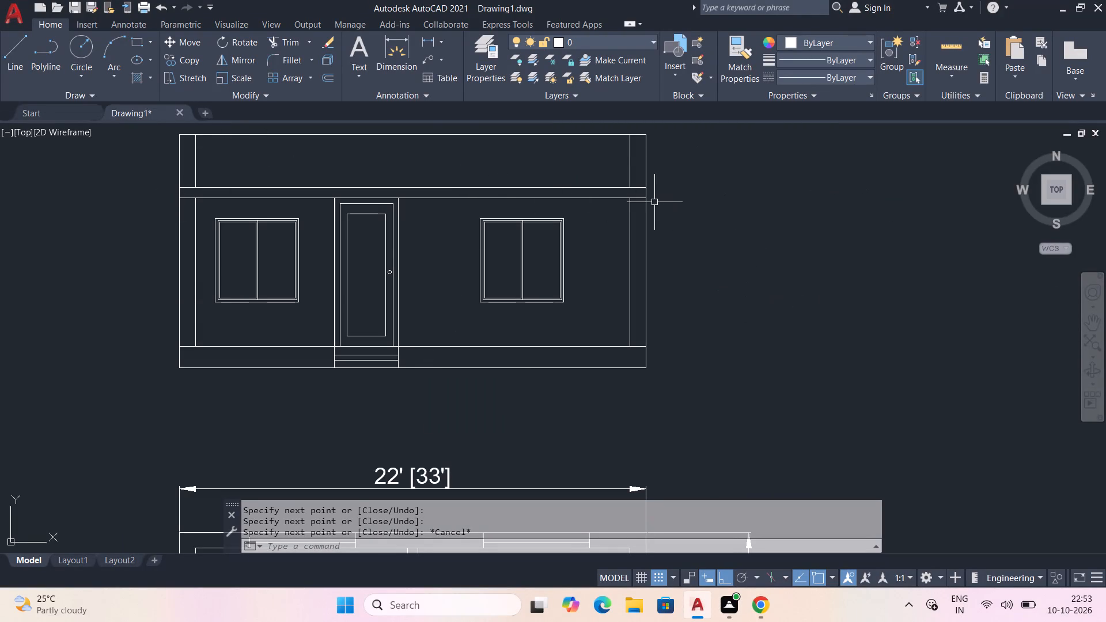
Trim away the front elevation's right inner vertical line above and below the horizontal band, and the left one above the band.
{"action": "key", "text": "t"}
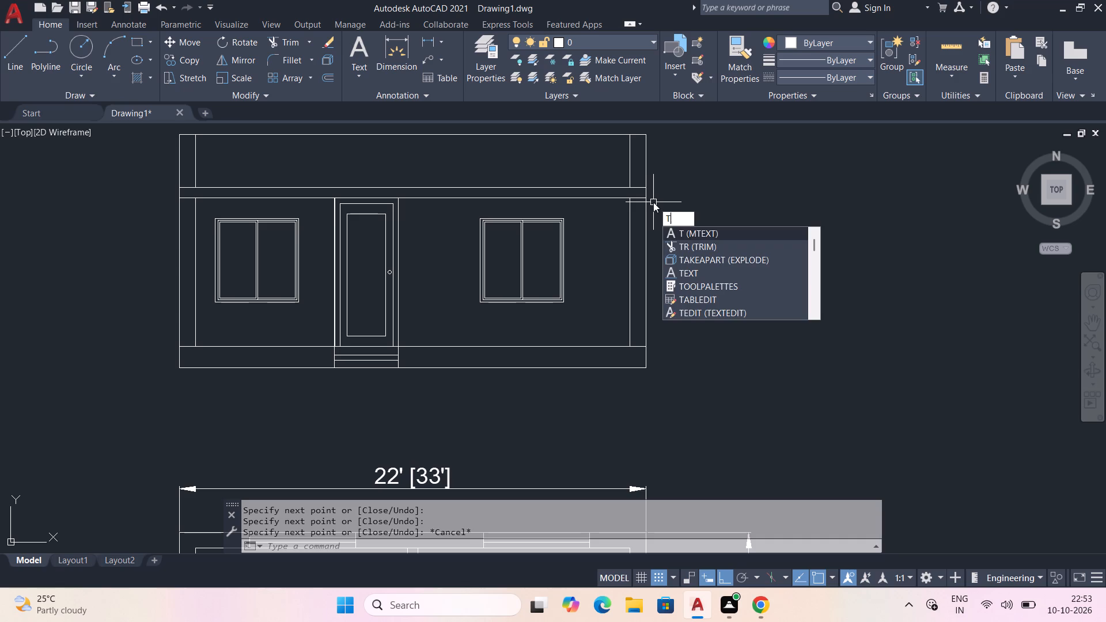
{"action": "key", "text": "r"}
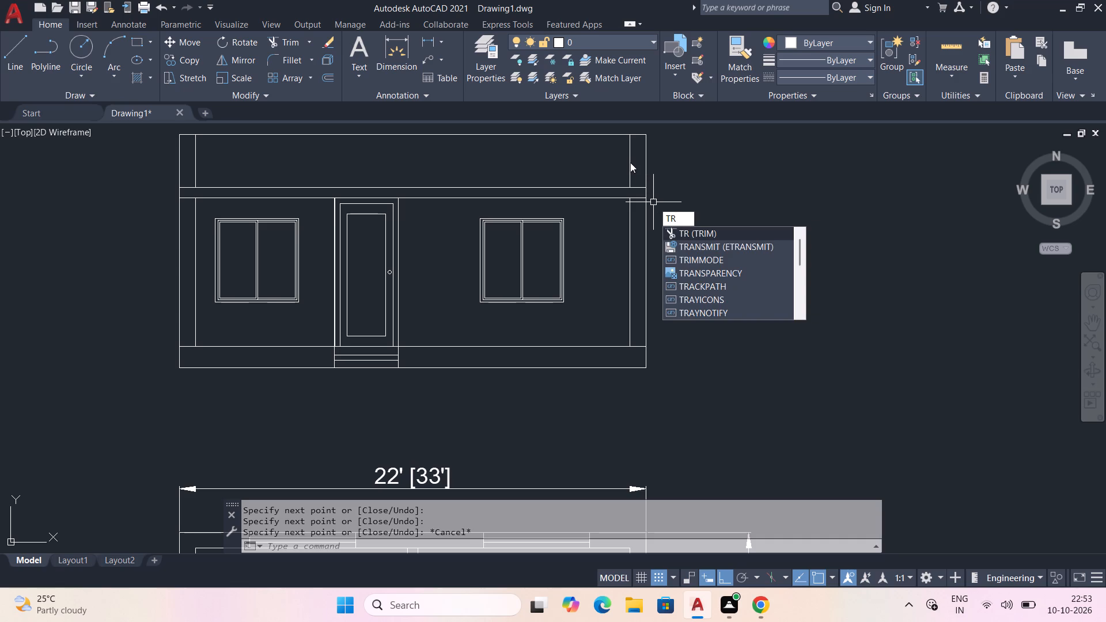
{"action": "key", "text": "space"}
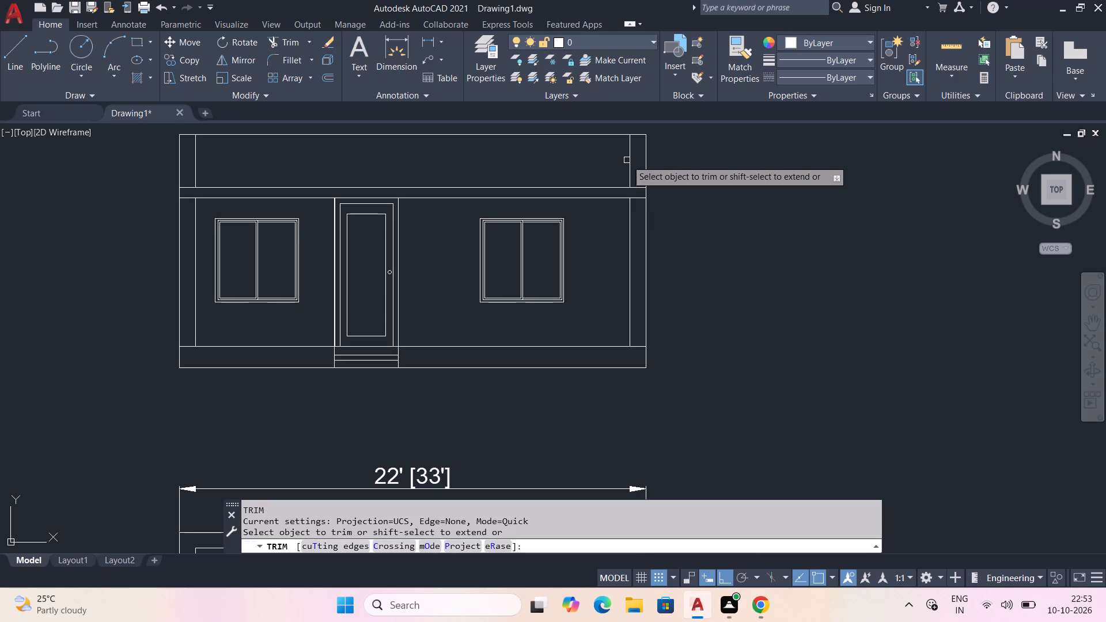
{"action": "left_click", "coordinate": [631, 160]}
{"action": "left_click", "coordinate": [629, 227]}
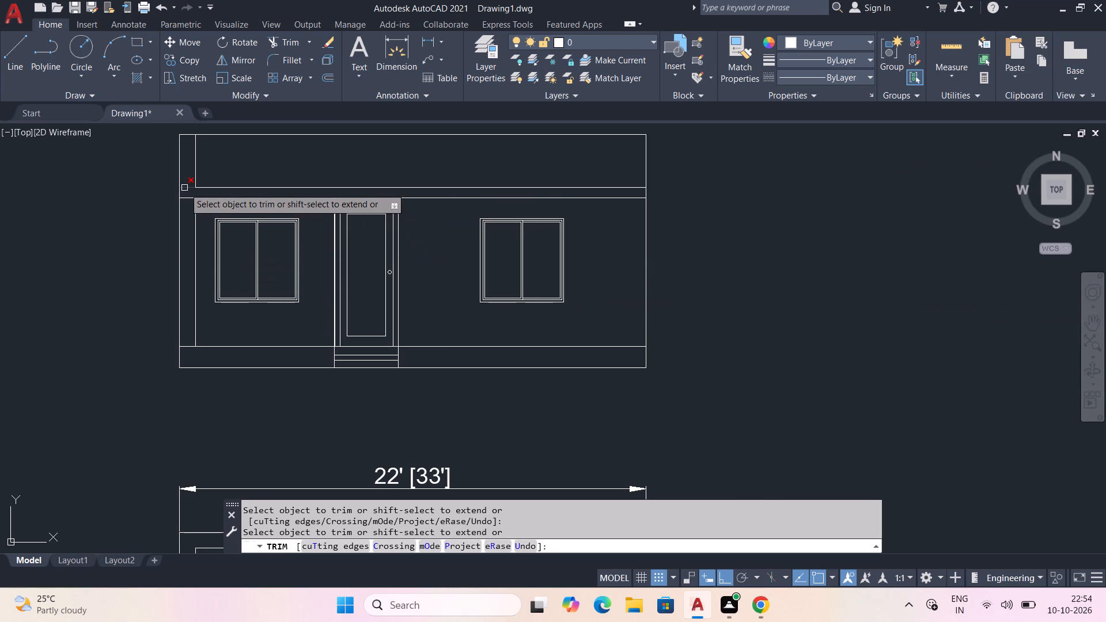
{"action": "left_click", "coordinate": [198, 176]}
{"action": "key", "text": "Escape"}
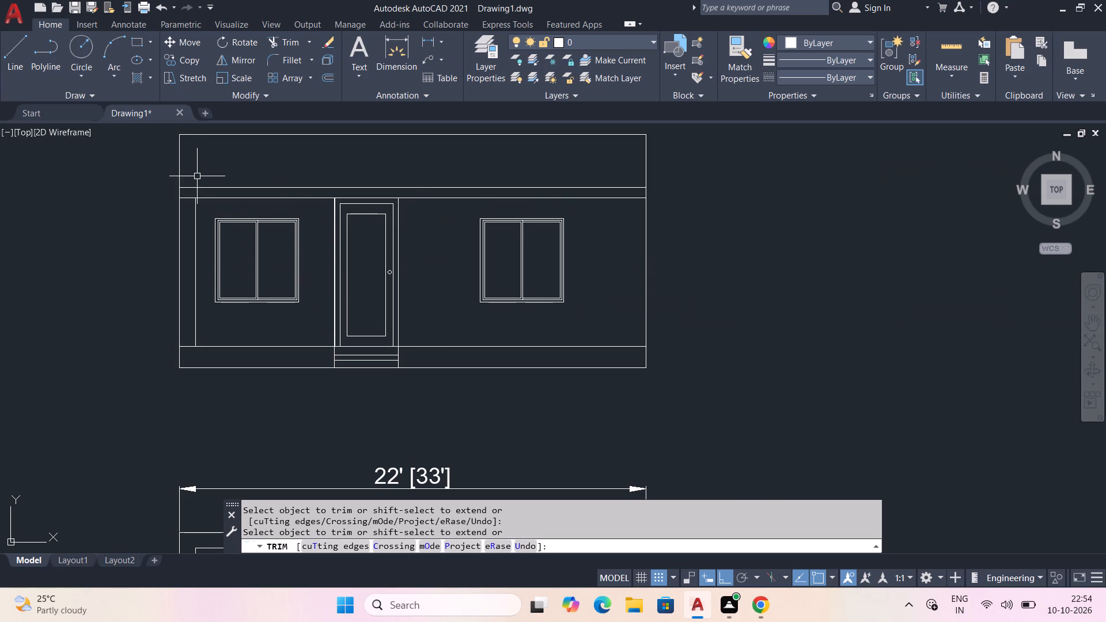
Extend the left inner wall line up through the horizontal band to the band's top line.
{"action": "type", "text": "EX"}
{"action": "key", "text": "space"}
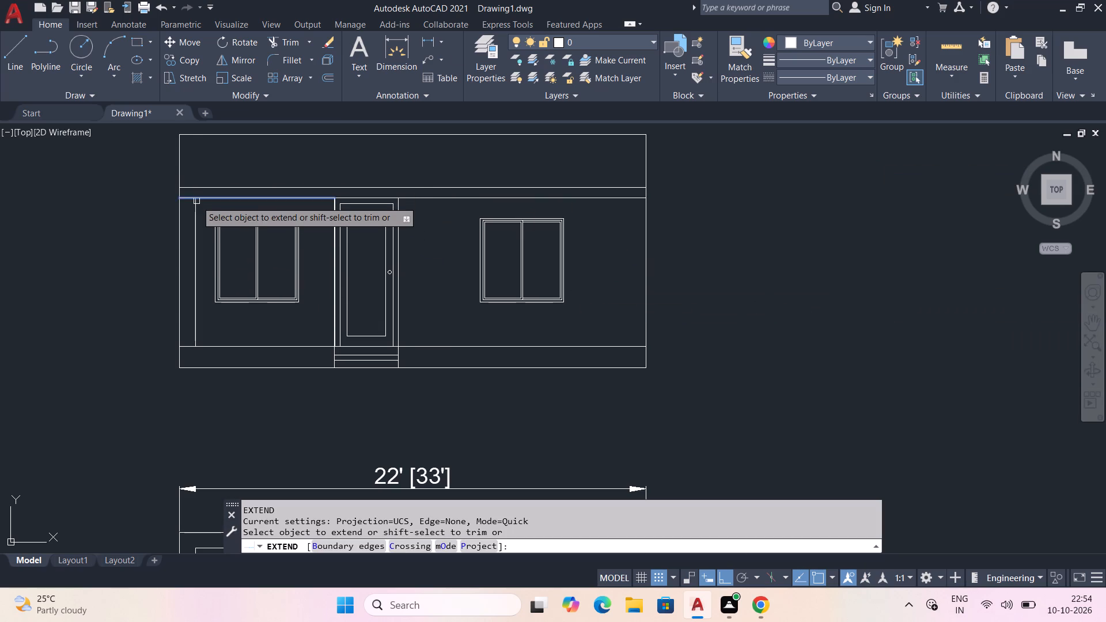
{"action": "left_click", "coordinate": [196, 207]}
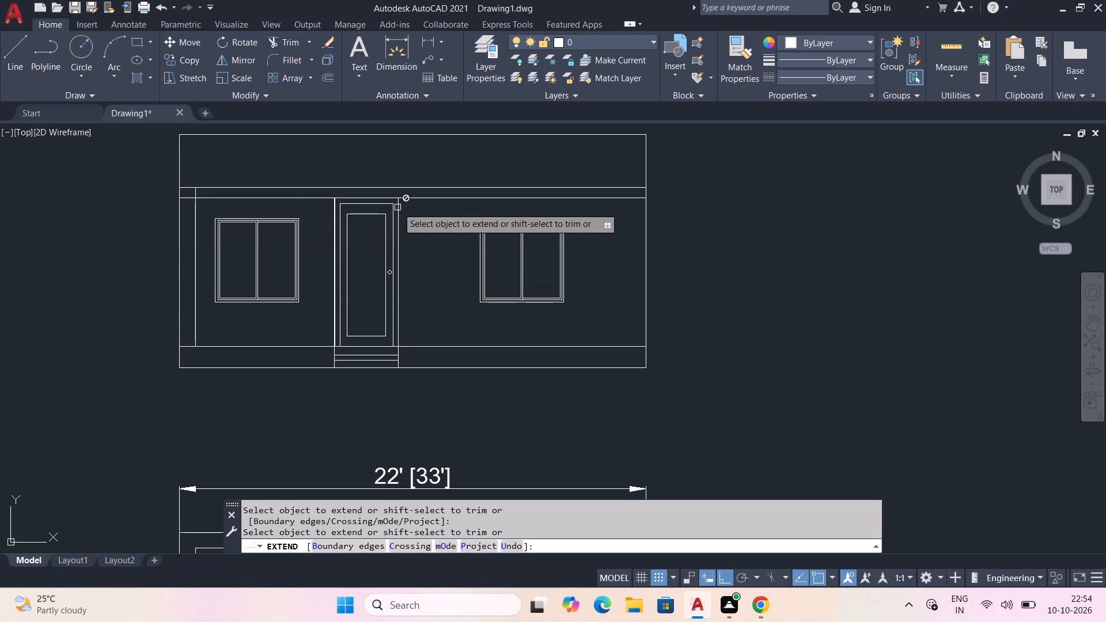
{"action": "scroll", "coordinate": [398, 200], "scroll_direction": "up", "scroll_amount": 1}
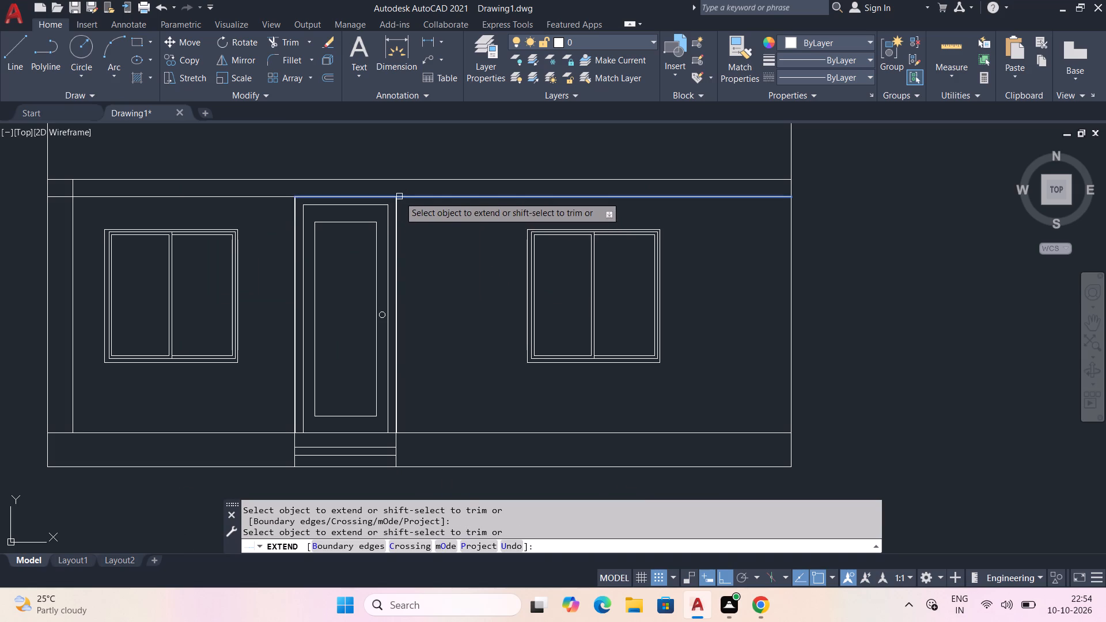
{"action": "key", "text": "Escape"}
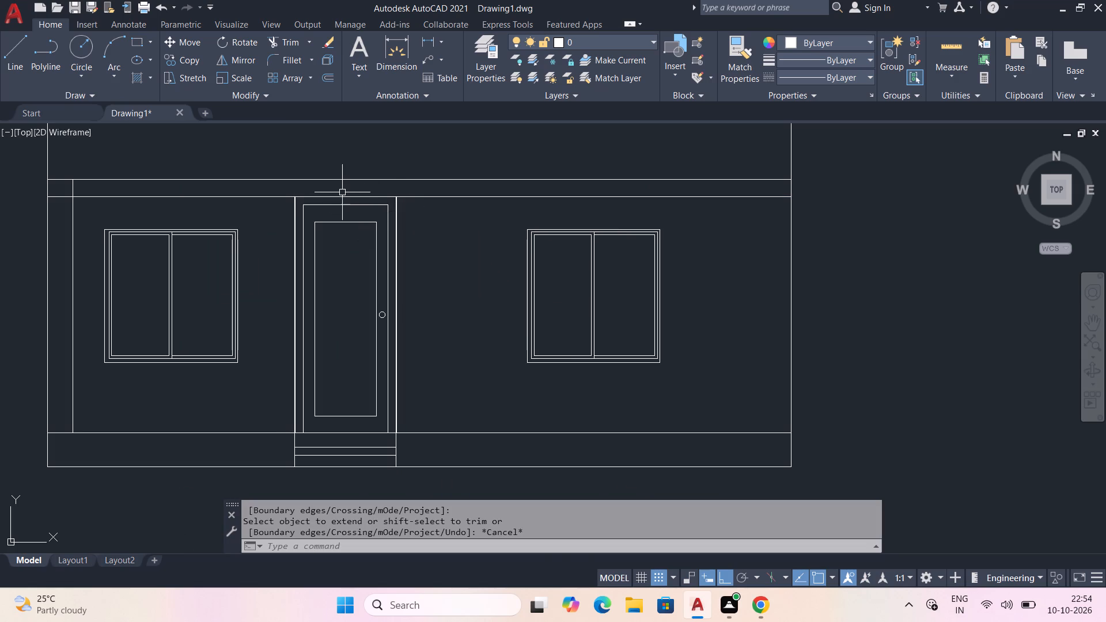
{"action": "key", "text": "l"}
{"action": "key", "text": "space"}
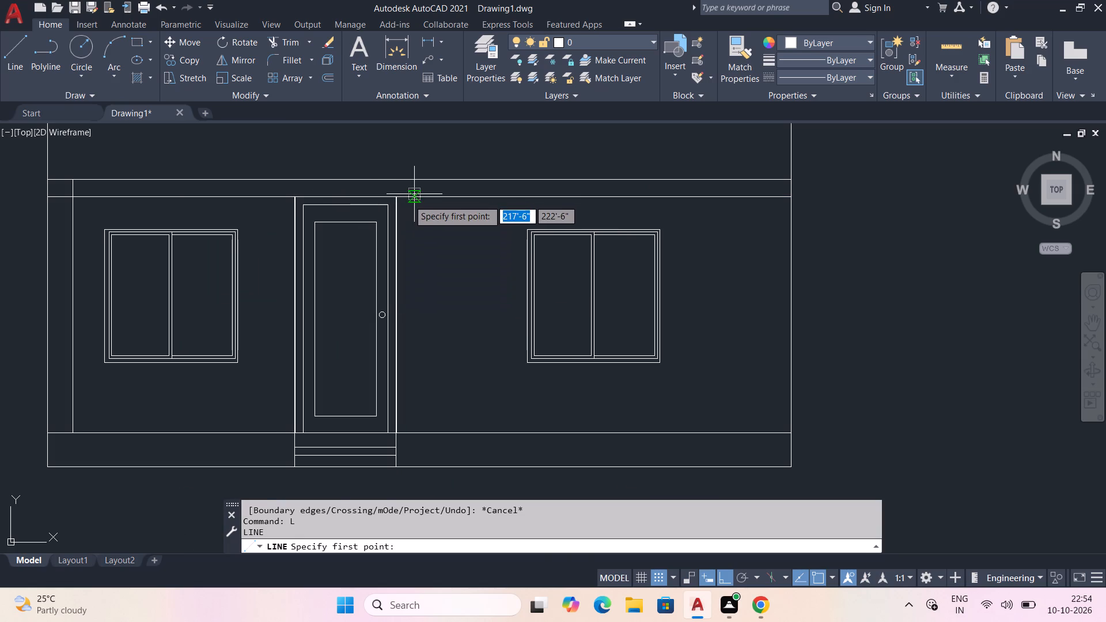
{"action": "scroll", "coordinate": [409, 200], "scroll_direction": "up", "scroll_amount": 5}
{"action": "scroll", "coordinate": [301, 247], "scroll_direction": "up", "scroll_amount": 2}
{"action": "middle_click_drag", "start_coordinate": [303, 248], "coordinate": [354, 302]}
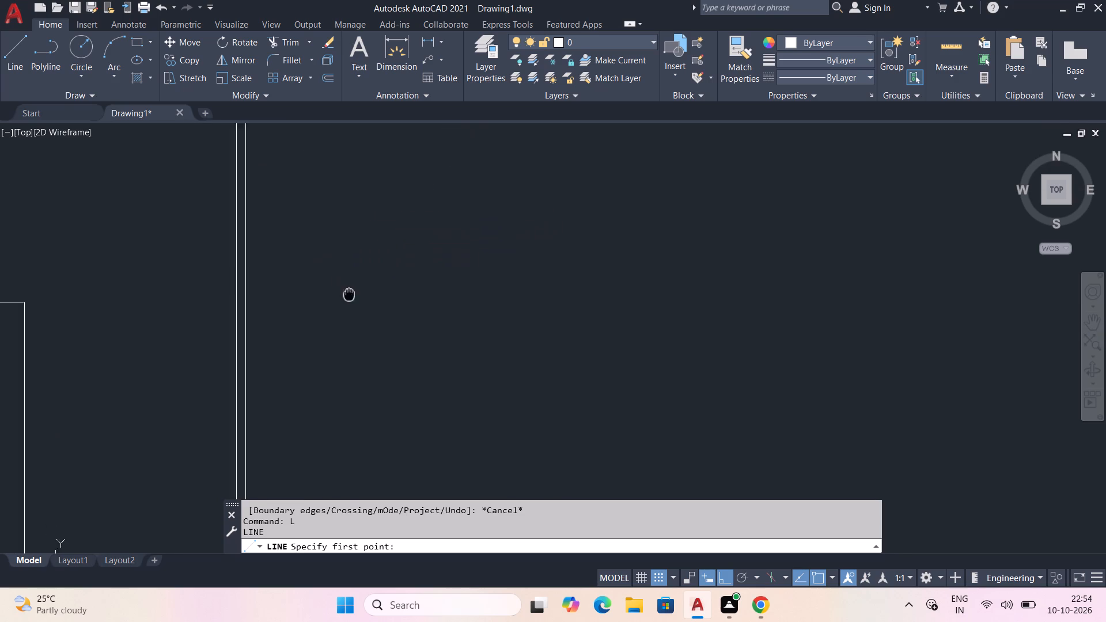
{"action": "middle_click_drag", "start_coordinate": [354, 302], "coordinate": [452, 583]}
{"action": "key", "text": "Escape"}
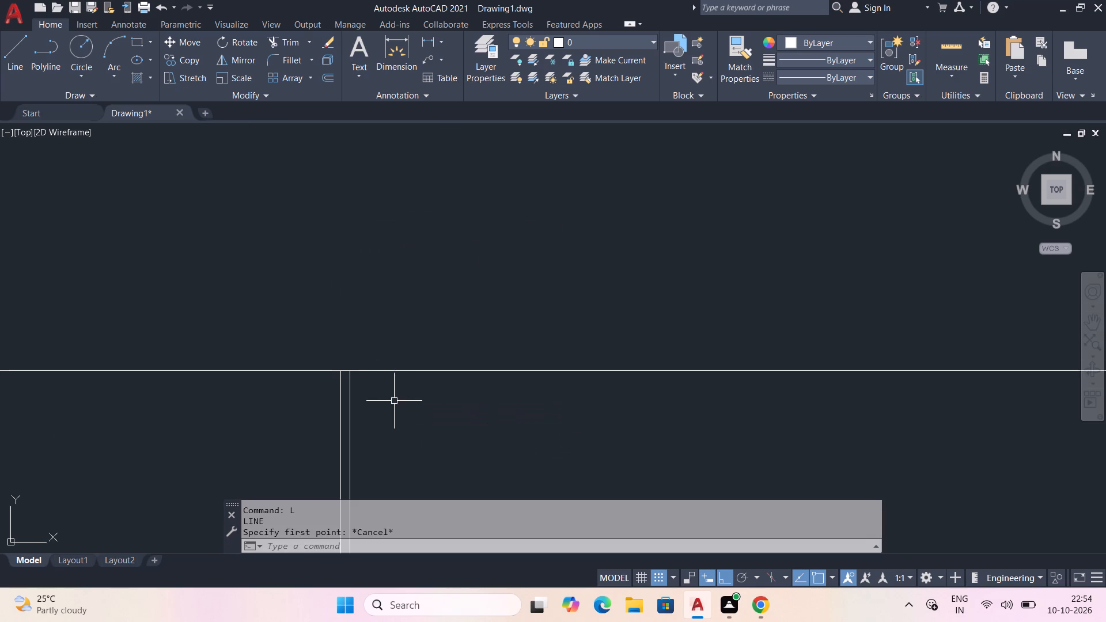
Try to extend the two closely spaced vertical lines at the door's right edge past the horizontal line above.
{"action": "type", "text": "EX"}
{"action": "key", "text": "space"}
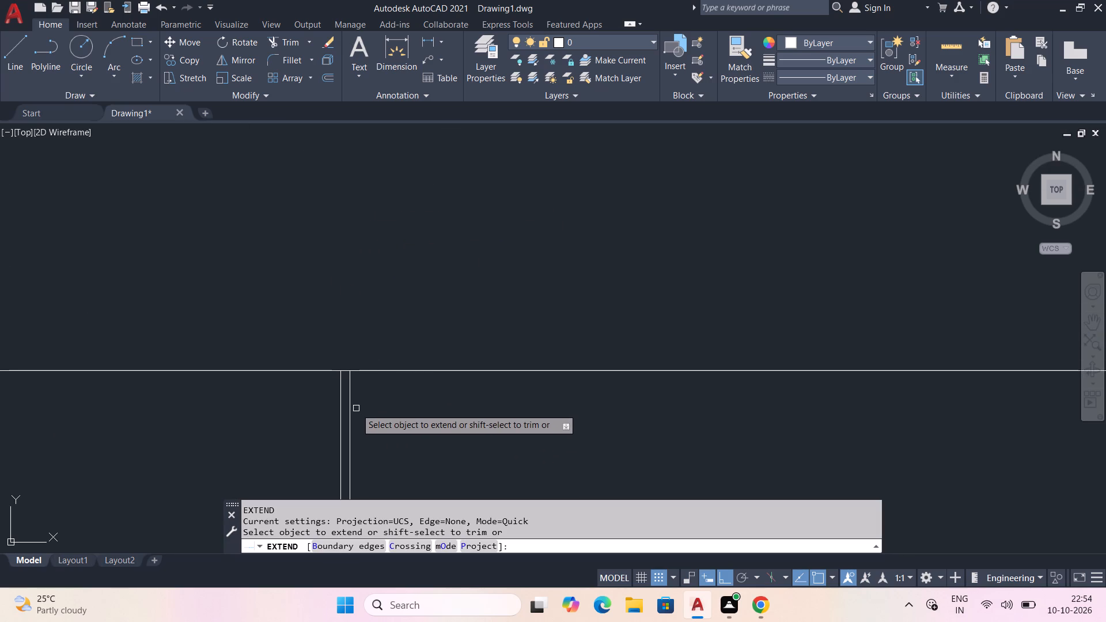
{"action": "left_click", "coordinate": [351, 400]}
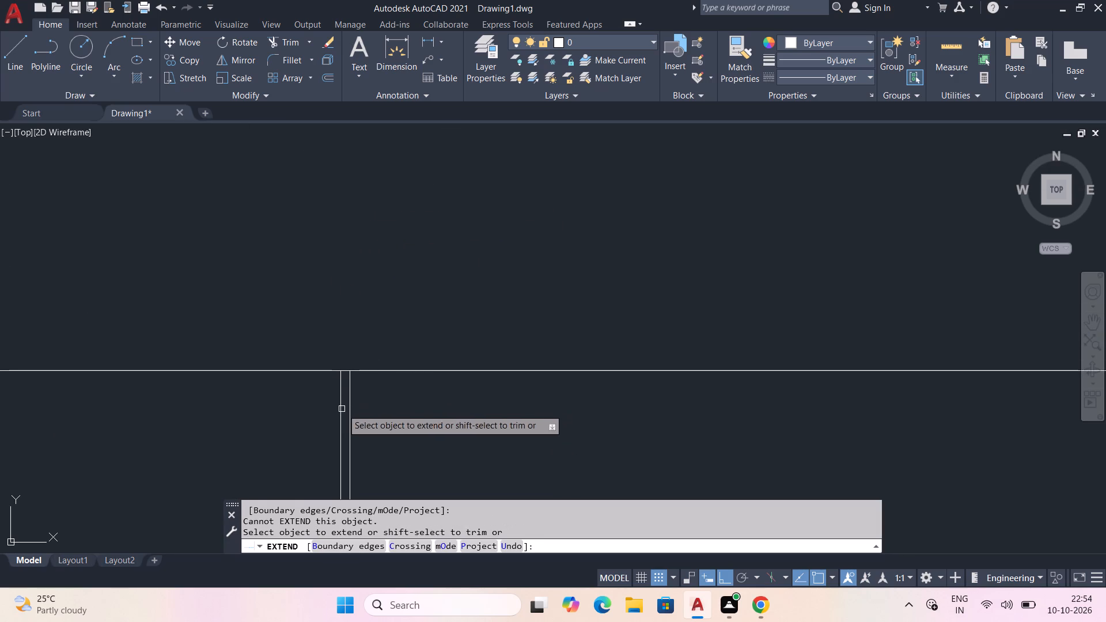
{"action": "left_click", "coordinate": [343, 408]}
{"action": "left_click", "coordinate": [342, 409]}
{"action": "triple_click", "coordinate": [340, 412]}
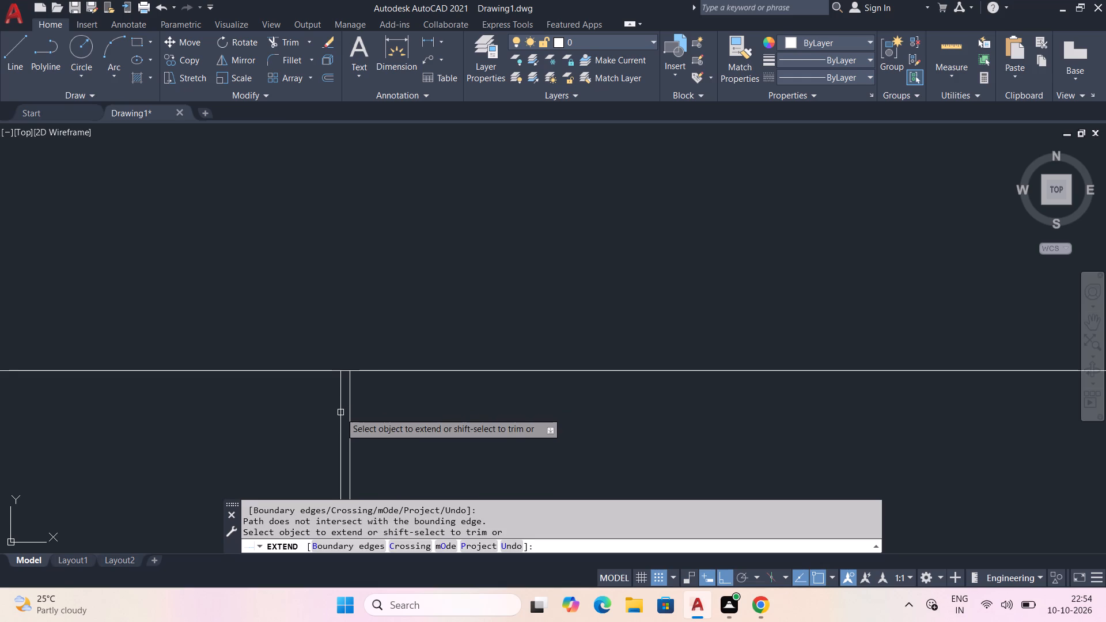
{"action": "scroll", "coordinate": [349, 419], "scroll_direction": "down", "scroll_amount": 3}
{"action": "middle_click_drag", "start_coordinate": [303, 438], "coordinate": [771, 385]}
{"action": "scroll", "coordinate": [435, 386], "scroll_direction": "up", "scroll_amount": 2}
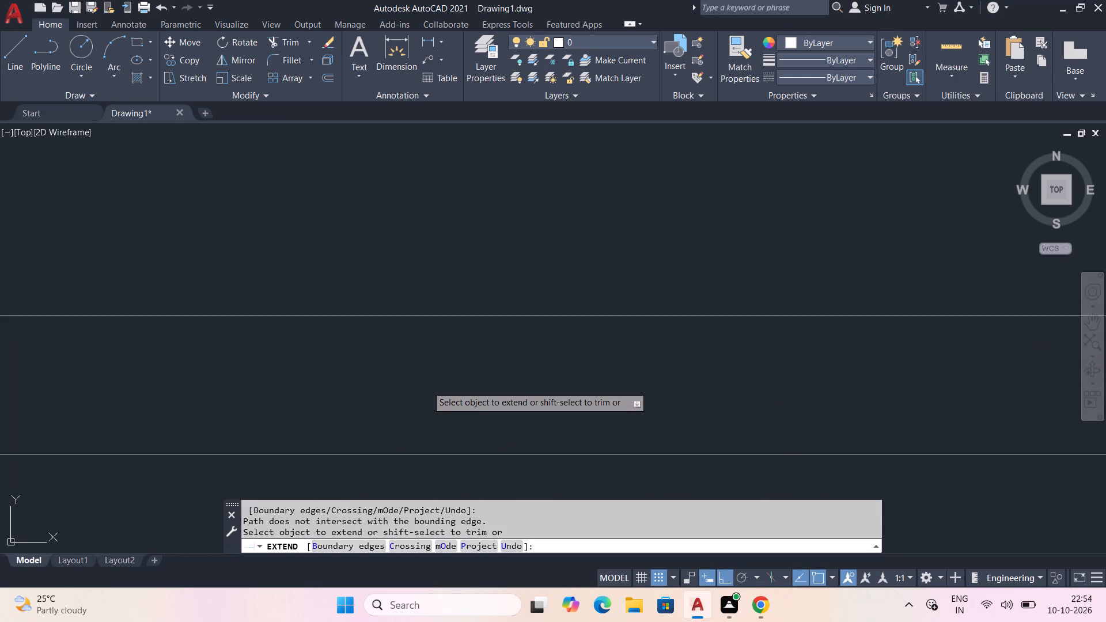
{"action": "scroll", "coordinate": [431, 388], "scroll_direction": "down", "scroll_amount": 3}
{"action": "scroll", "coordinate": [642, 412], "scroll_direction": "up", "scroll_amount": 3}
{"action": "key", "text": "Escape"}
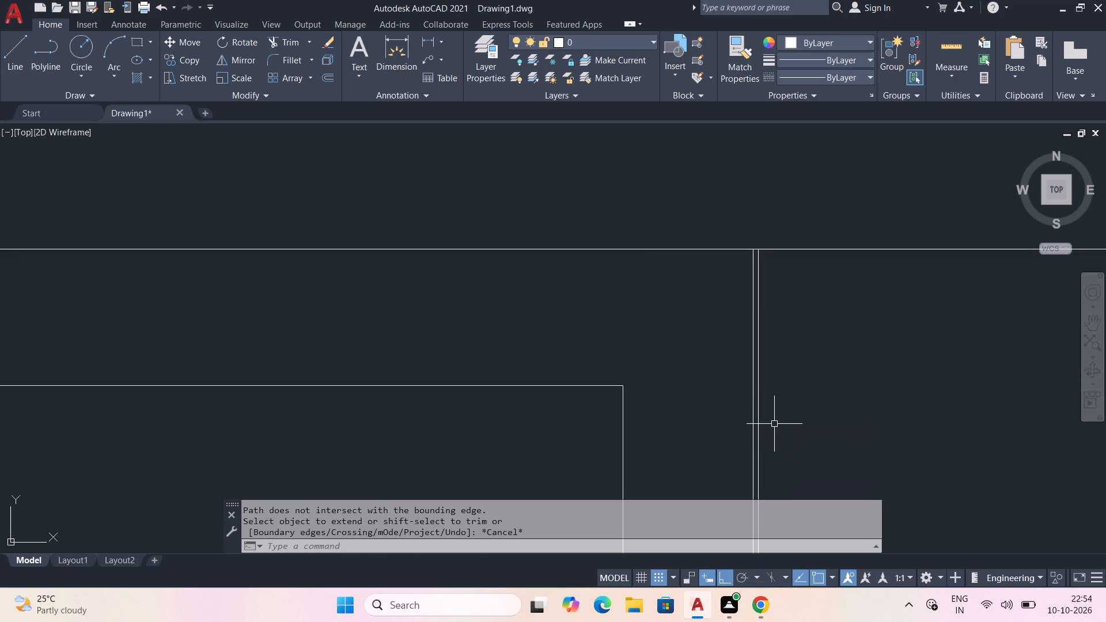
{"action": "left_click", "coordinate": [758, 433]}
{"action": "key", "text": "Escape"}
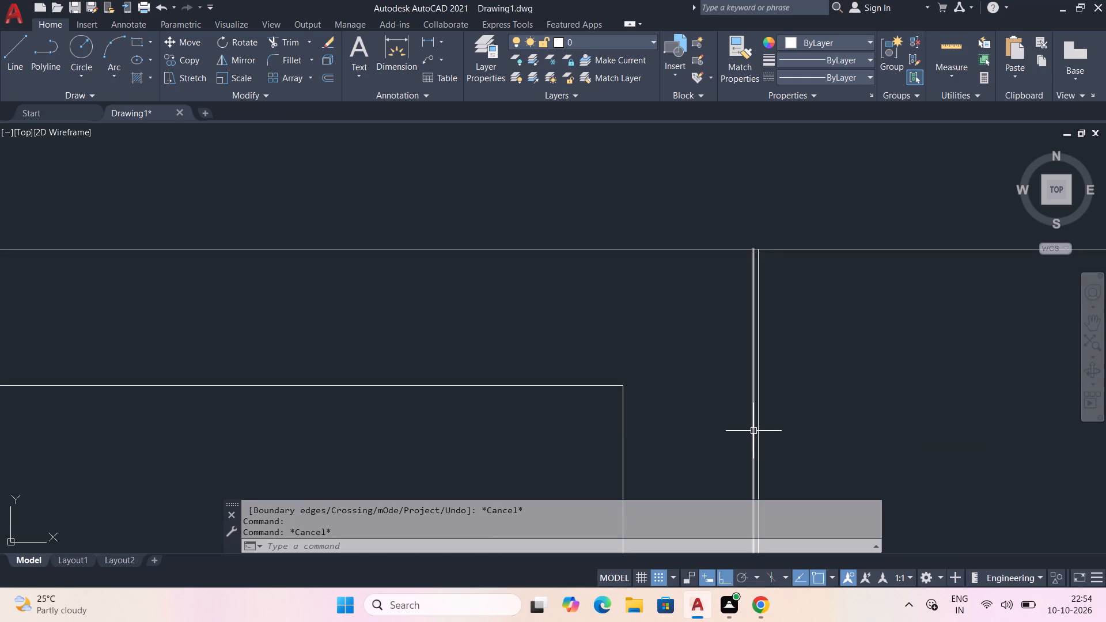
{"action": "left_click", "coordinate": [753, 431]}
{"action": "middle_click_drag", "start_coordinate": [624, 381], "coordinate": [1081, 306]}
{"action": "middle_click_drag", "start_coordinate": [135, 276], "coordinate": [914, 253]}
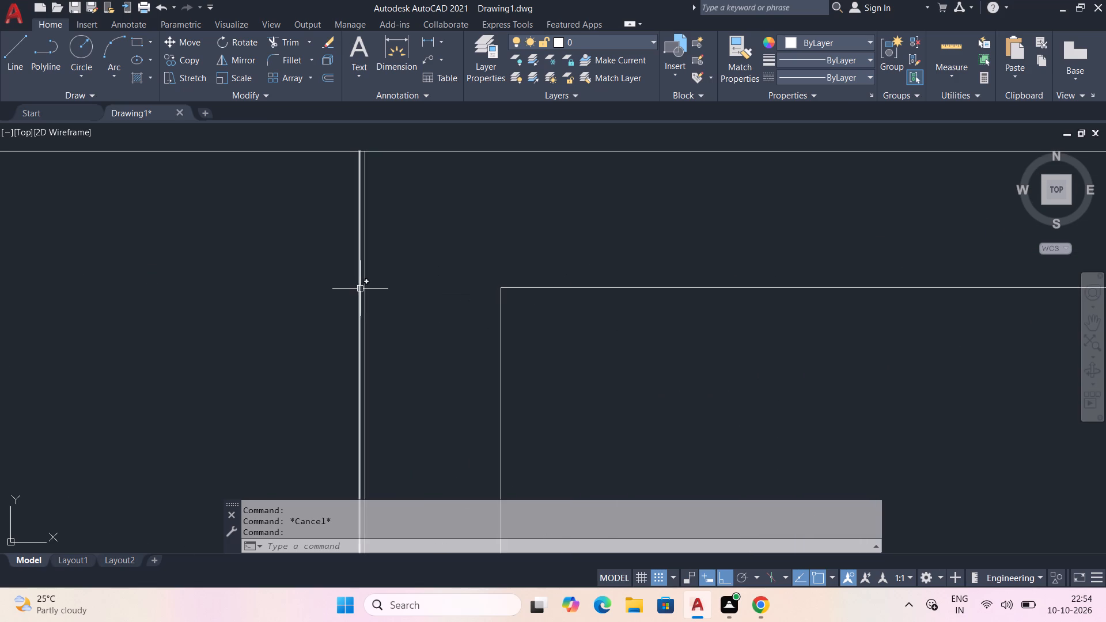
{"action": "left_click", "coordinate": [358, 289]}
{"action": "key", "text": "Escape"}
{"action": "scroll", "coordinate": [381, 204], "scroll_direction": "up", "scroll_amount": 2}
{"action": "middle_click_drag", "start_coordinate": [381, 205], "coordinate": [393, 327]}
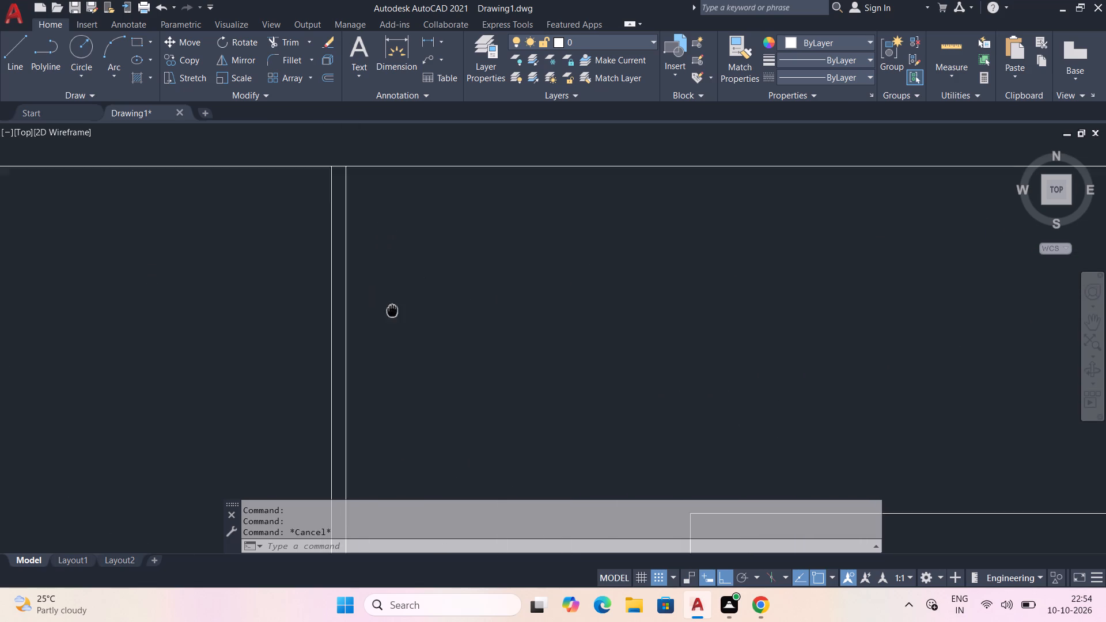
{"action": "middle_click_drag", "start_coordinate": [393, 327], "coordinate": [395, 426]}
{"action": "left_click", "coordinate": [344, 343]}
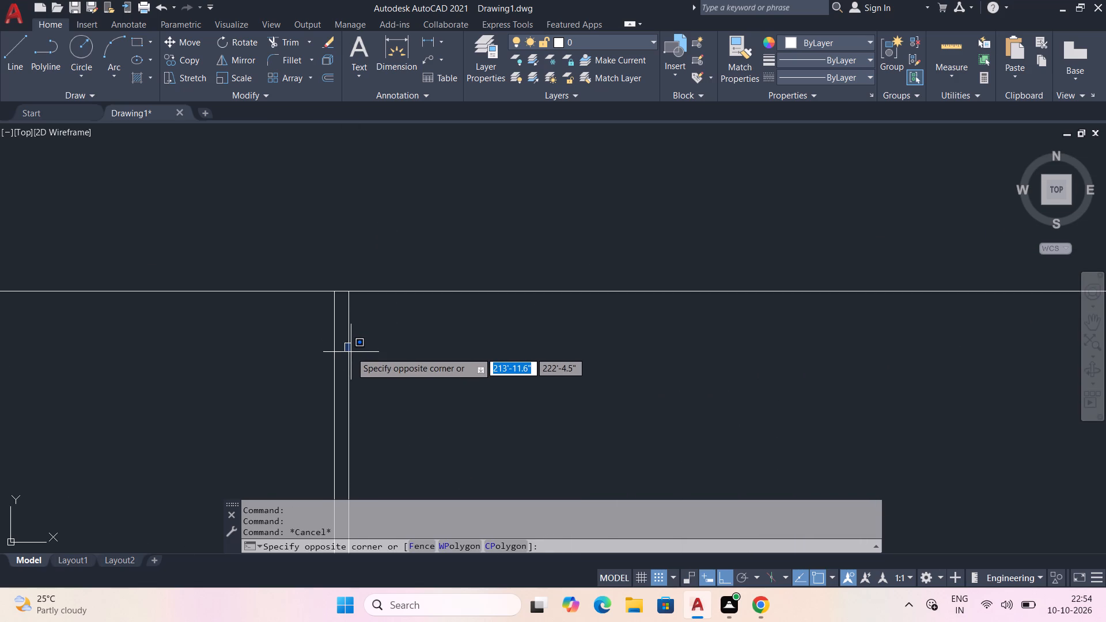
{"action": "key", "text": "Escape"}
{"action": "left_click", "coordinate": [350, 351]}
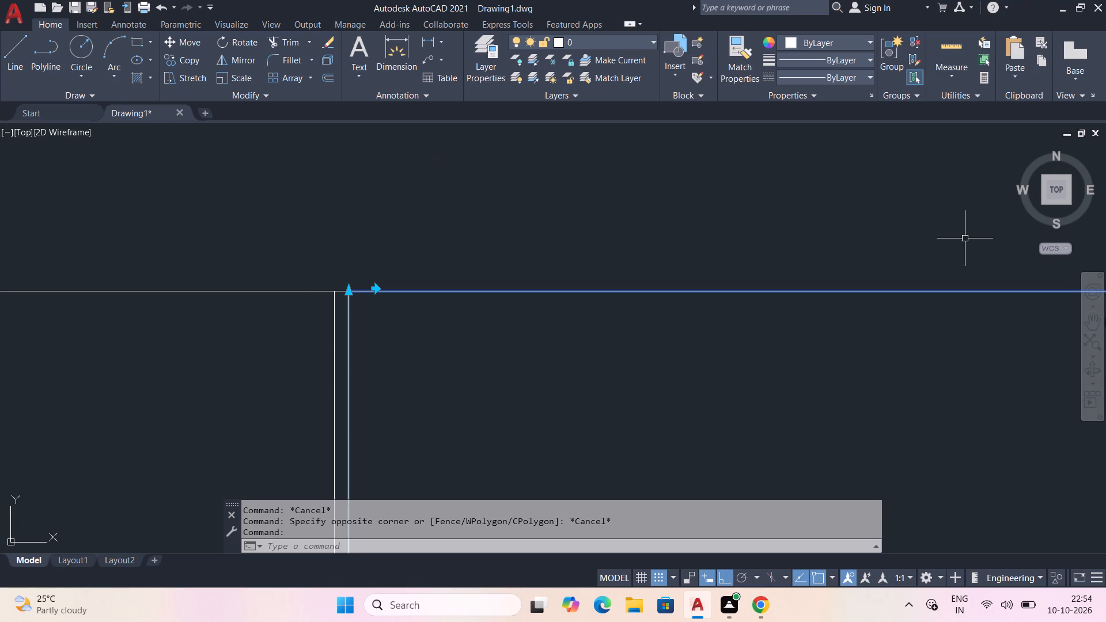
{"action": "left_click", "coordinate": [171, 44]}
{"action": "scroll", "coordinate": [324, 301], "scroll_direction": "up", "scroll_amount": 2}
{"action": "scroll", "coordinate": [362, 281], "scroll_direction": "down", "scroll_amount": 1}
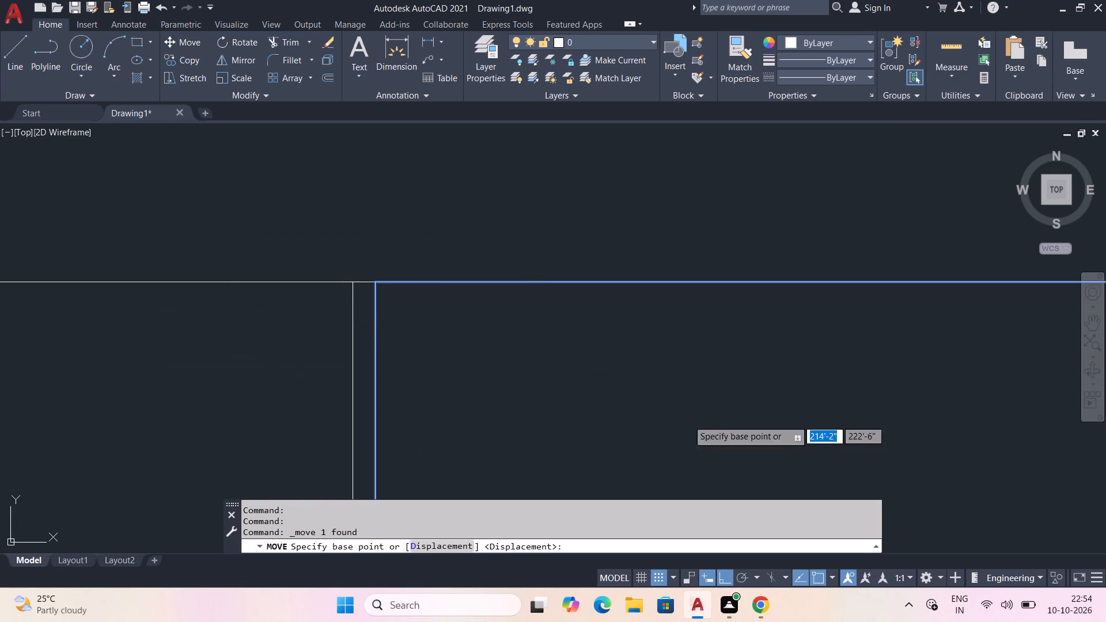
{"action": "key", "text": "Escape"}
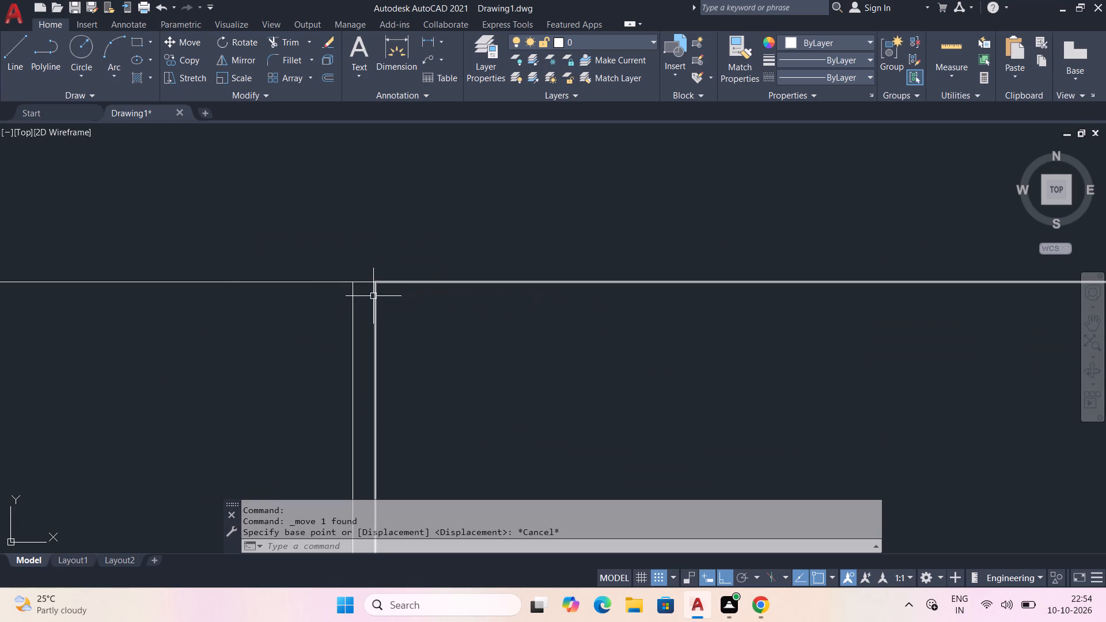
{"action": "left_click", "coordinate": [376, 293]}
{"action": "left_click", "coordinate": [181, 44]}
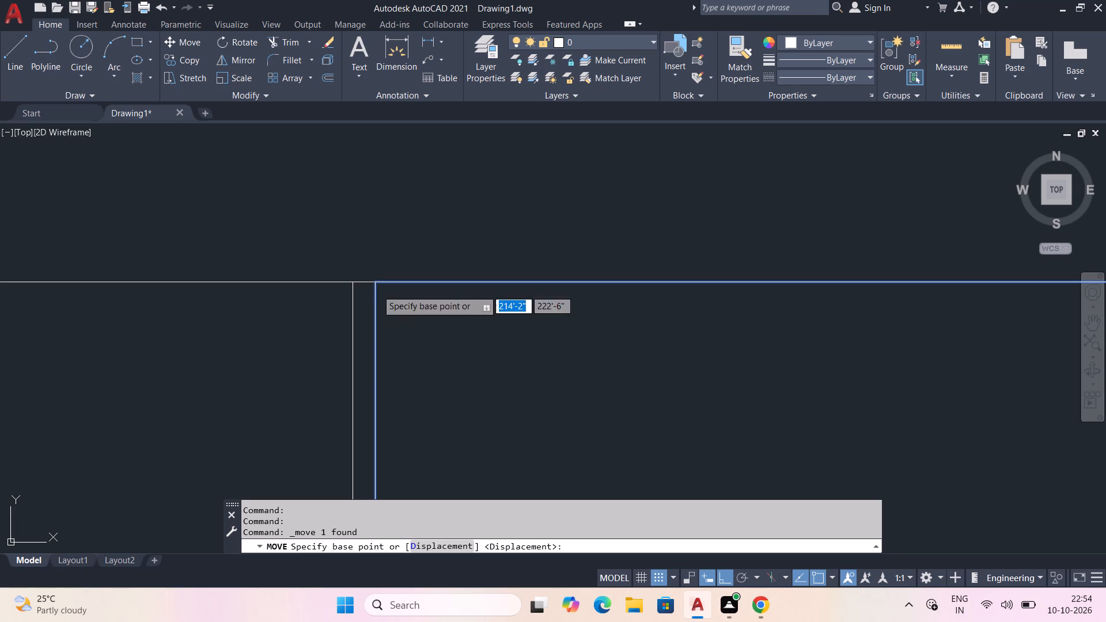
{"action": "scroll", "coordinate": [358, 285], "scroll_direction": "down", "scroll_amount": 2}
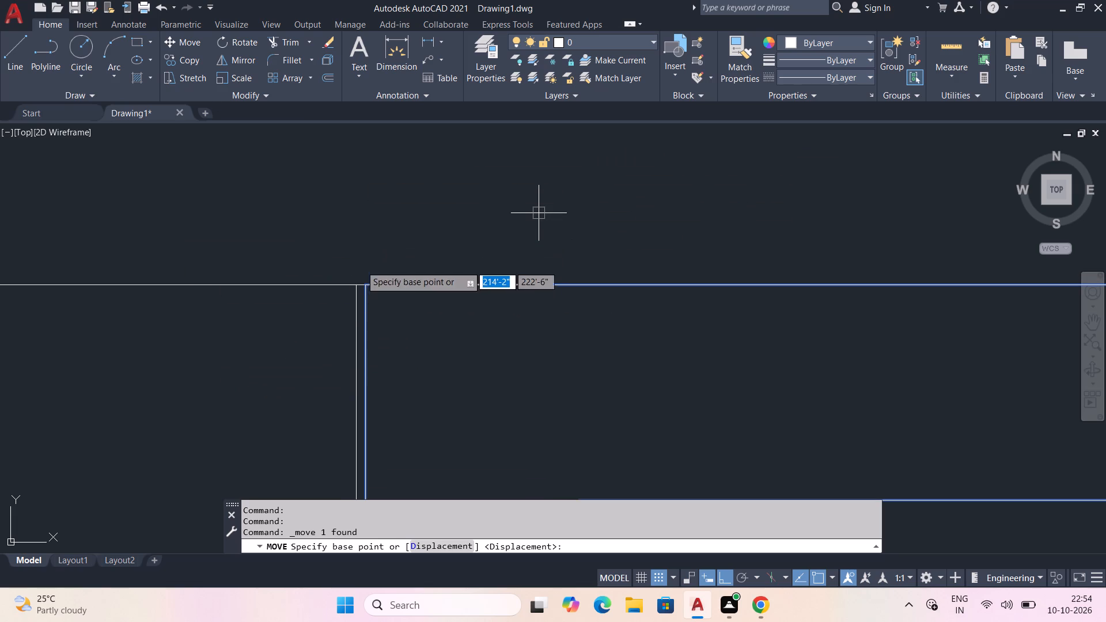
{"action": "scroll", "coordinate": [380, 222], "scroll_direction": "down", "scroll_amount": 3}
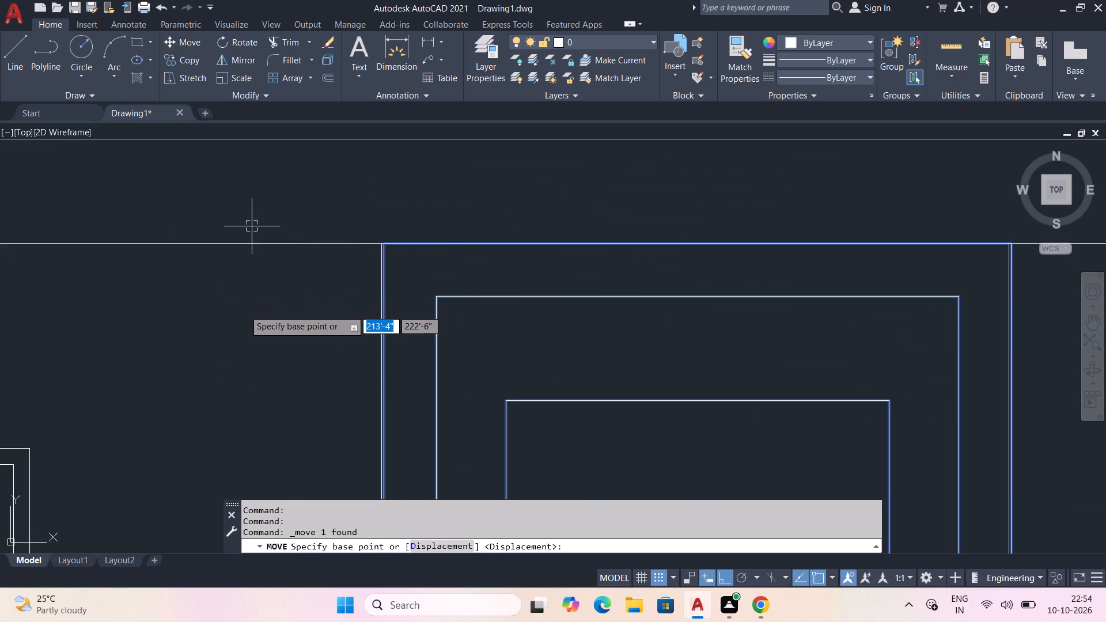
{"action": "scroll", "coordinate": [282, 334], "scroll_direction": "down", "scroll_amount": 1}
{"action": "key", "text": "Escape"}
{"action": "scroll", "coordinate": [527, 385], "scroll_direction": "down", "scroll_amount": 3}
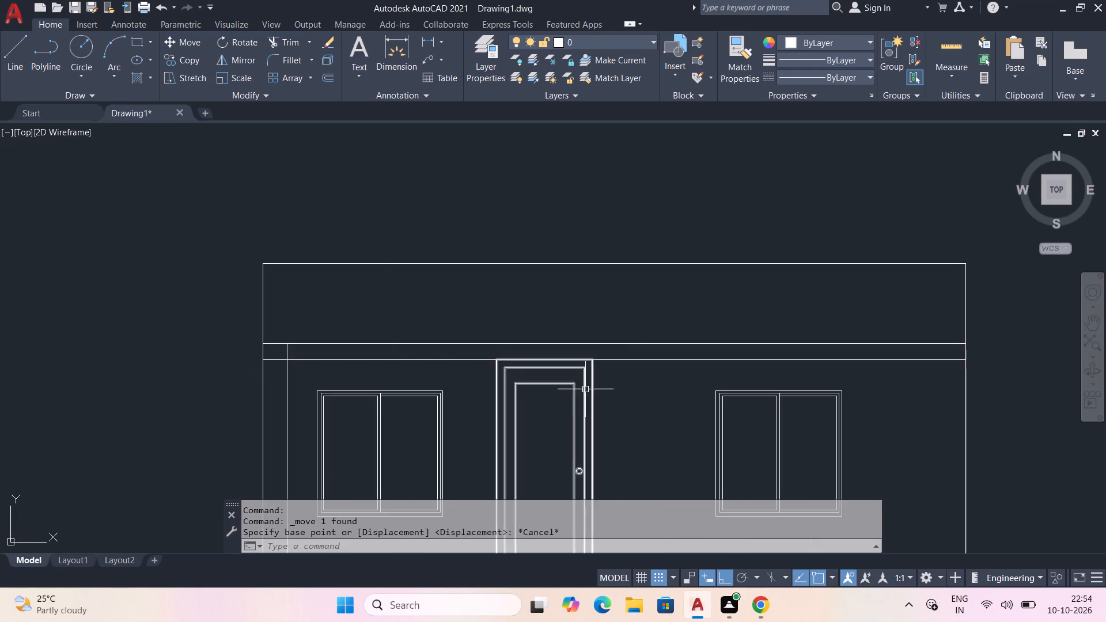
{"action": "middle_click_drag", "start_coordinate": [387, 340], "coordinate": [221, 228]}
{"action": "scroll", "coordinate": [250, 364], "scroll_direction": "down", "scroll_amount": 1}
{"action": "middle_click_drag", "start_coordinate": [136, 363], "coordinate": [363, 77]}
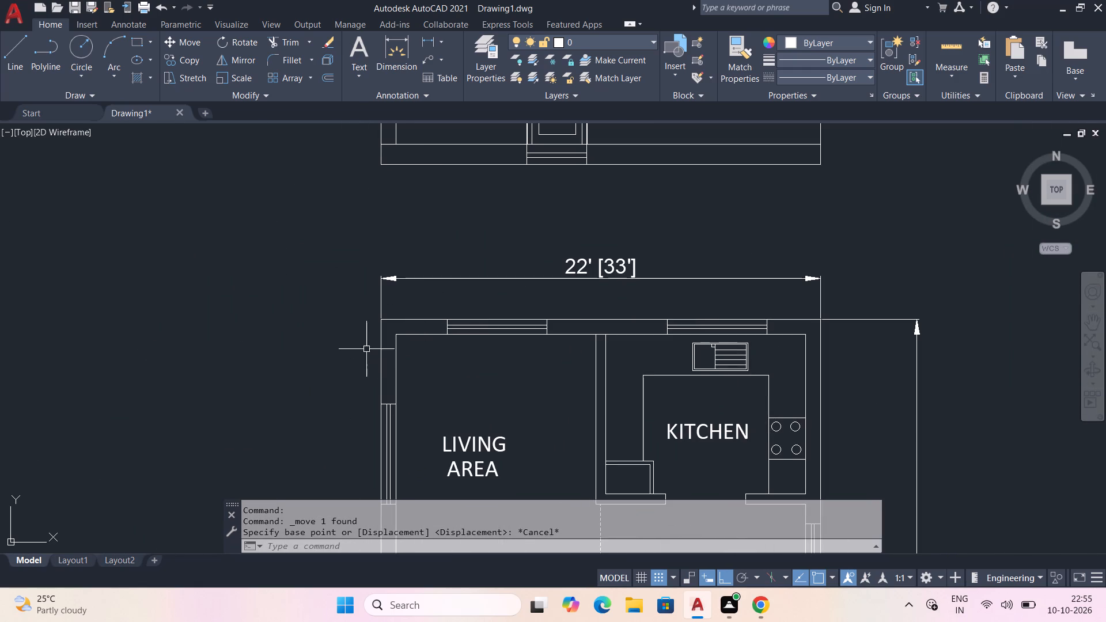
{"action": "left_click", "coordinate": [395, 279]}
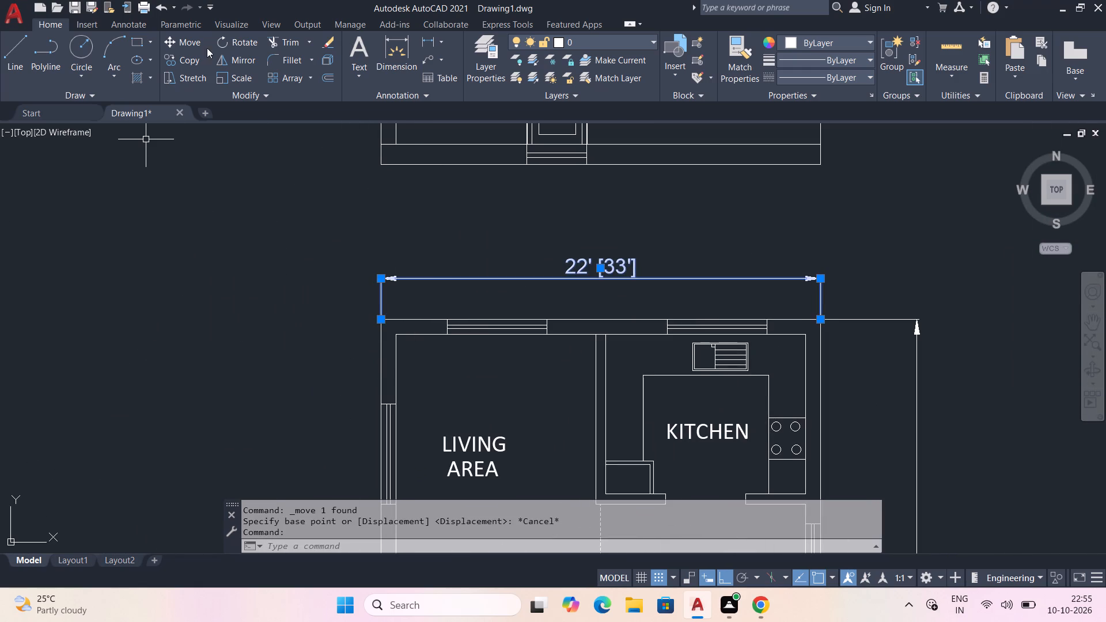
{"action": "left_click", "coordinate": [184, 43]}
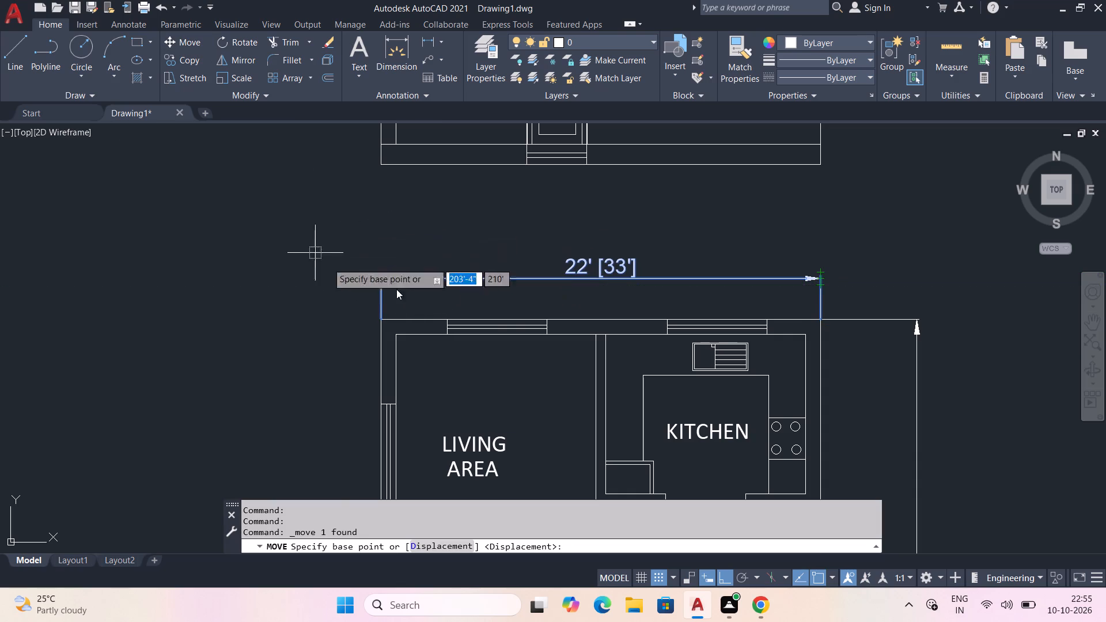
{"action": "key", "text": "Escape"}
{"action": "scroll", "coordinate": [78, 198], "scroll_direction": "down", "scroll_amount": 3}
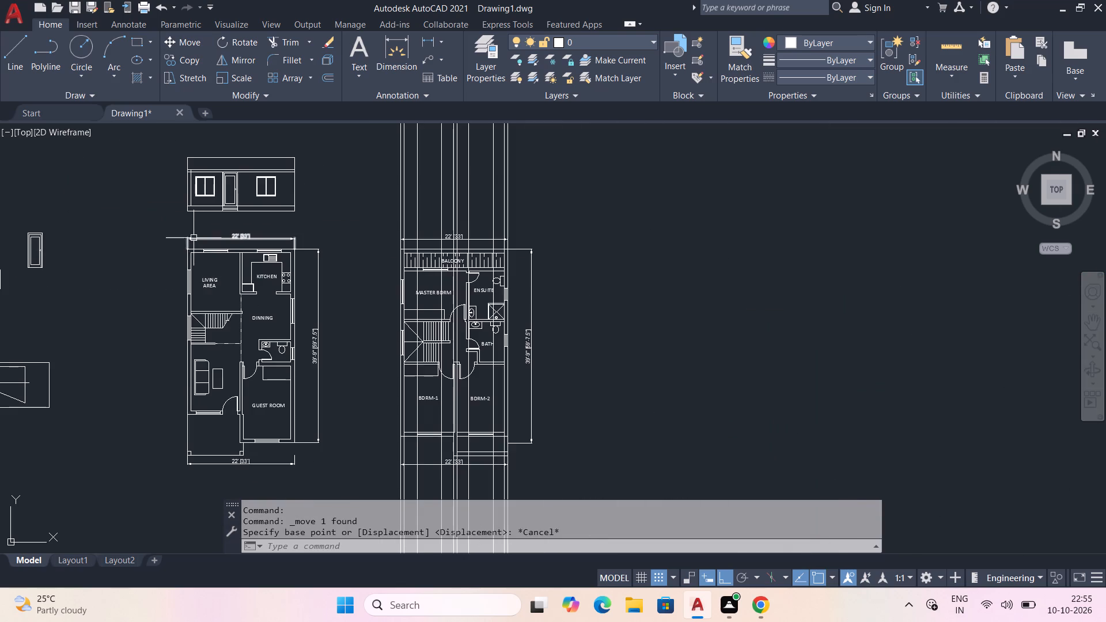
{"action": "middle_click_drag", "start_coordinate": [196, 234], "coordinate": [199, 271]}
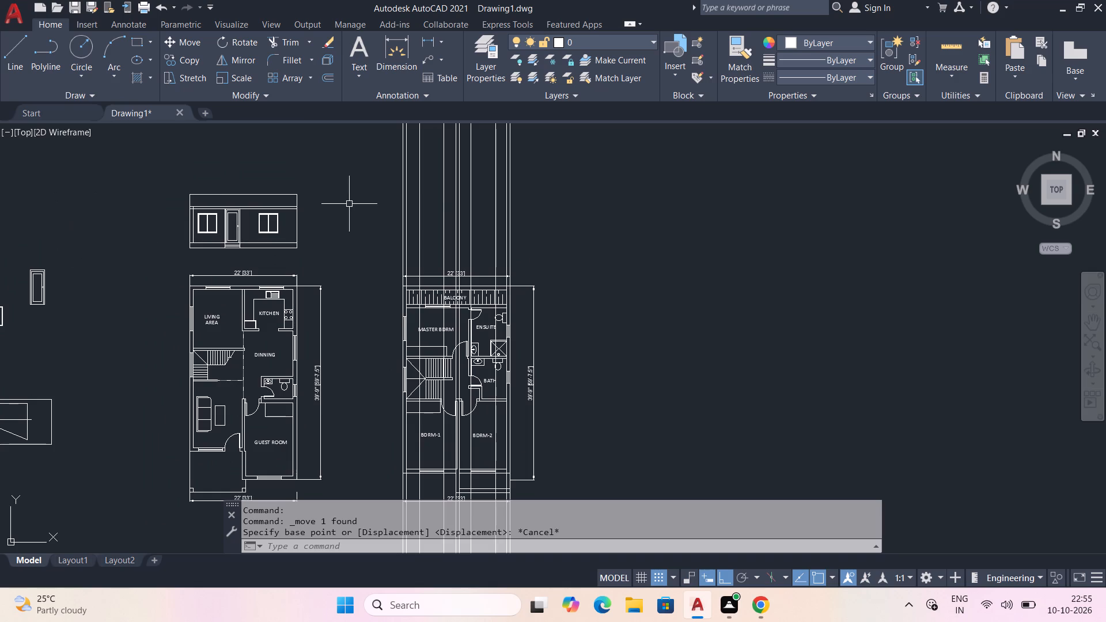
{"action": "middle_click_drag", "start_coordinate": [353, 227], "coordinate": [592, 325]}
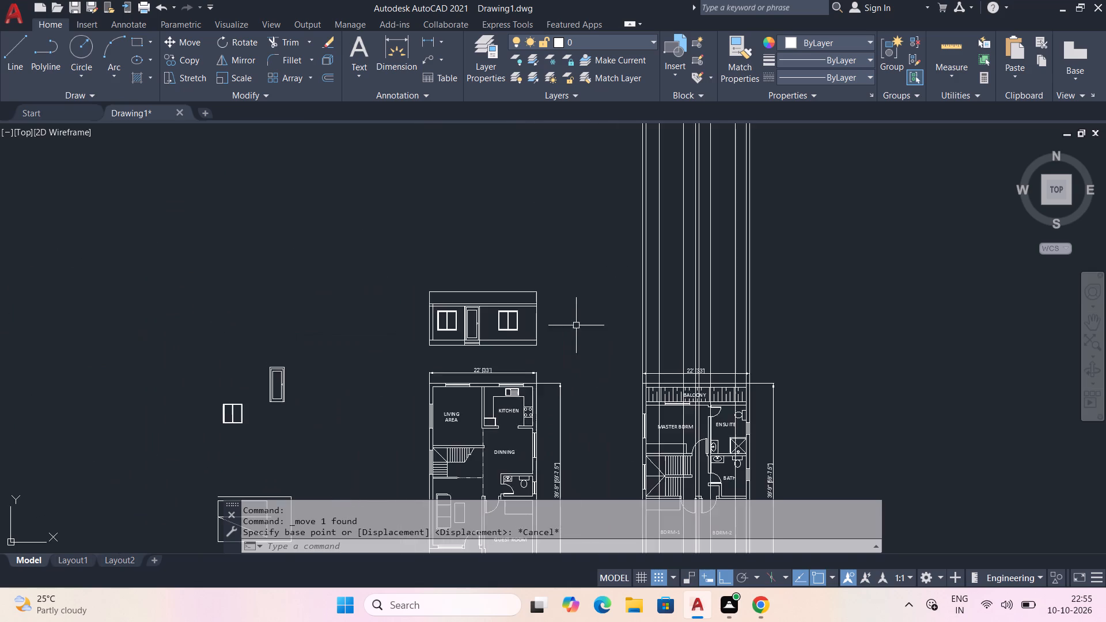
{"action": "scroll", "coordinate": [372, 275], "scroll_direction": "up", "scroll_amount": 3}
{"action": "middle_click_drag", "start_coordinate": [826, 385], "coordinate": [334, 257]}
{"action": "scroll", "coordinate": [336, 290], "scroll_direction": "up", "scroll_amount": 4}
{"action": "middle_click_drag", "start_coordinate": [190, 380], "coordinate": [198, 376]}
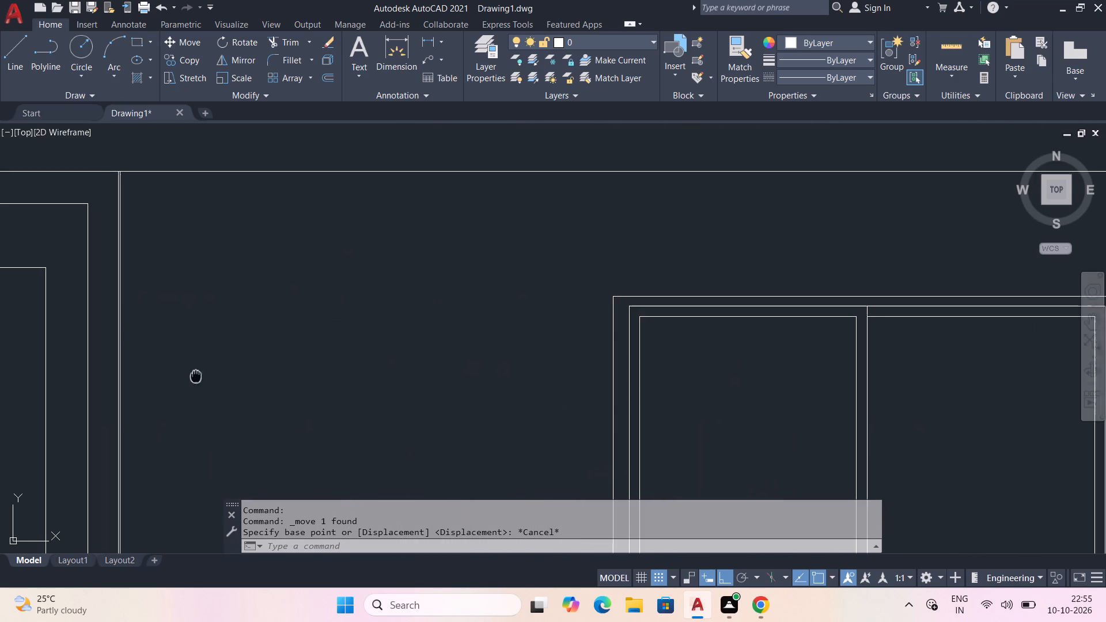
Erase the outer of the two closely spaced vertical lines at the door's left edge.
{"action": "middle_click_drag", "start_coordinate": [198, 376], "coordinate": [453, 189]}
{"action": "middle_click_drag", "start_coordinate": [480, 422], "coordinate": [554, 171]}
{"action": "scroll", "coordinate": [490, 345], "scroll_direction": "up", "scroll_amount": 2}
{"action": "middle_click_drag", "start_coordinate": [491, 342], "coordinate": [519, 171]}
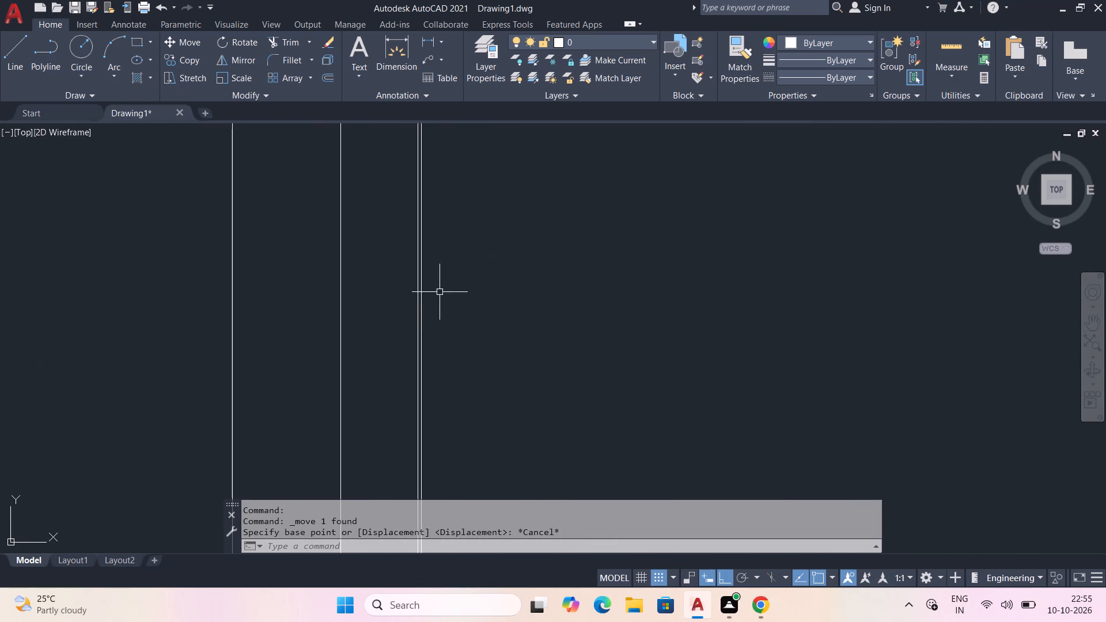
{"action": "scroll", "coordinate": [419, 301], "scroll_direction": "down", "scroll_amount": 4}
{"action": "scroll", "coordinate": [418, 244], "scroll_direction": "up", "scroll_amount": 2}
{"action": "middle_click_drag", "start_coordinate": [426, 277], "coordinate": [591, 565]}
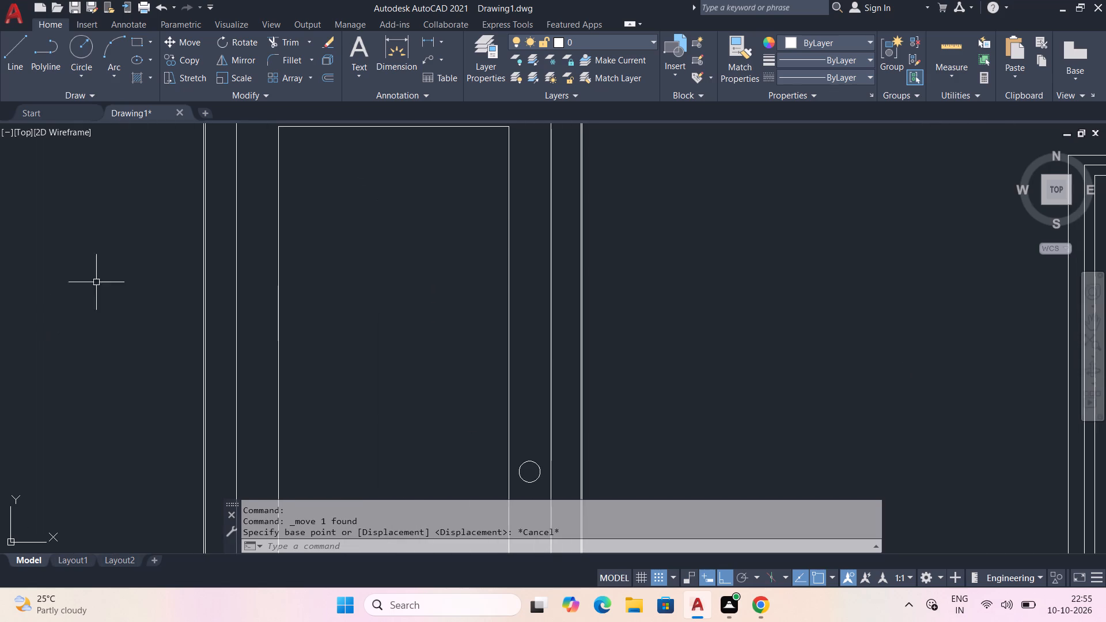
{"action": "scroll", "coordinate": [266, 221], "scroll_direction": "up", "scroll_amount": 2}
{"action": "scroll", "coordinate": [114, 237], "scroll_direction": "up", "scroll_amount": 1}
{"action": "middle_click_drag", "start_coordinate": [114, 238], "coordinate": [139, 314]}
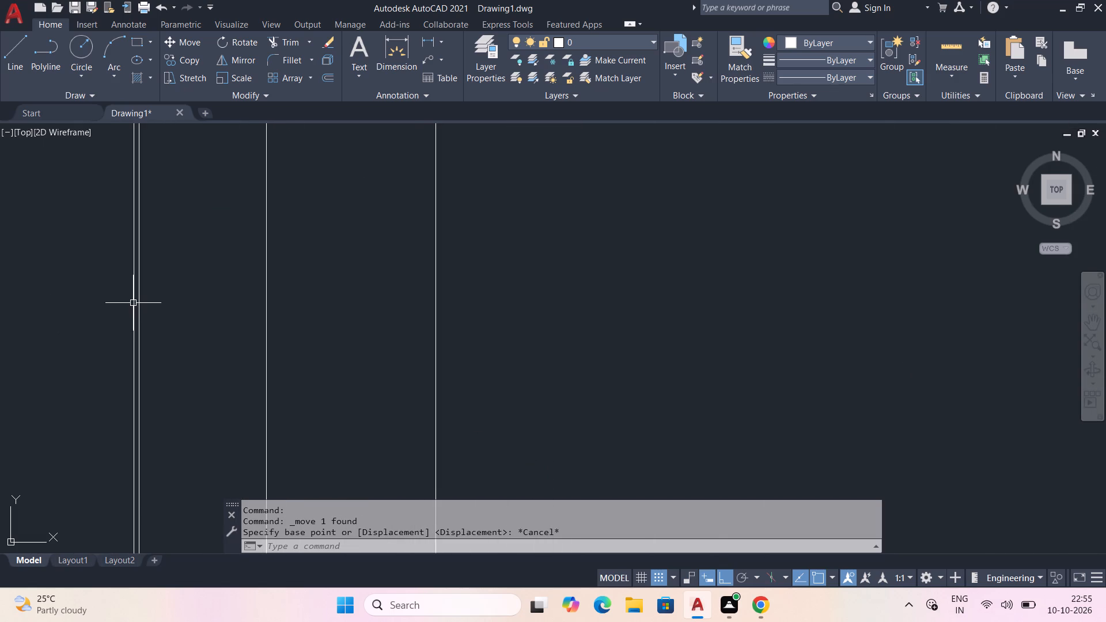
{"action": "left_click", "coordinate": [134, 303]}
{"action": "key", "text": "Delete"}
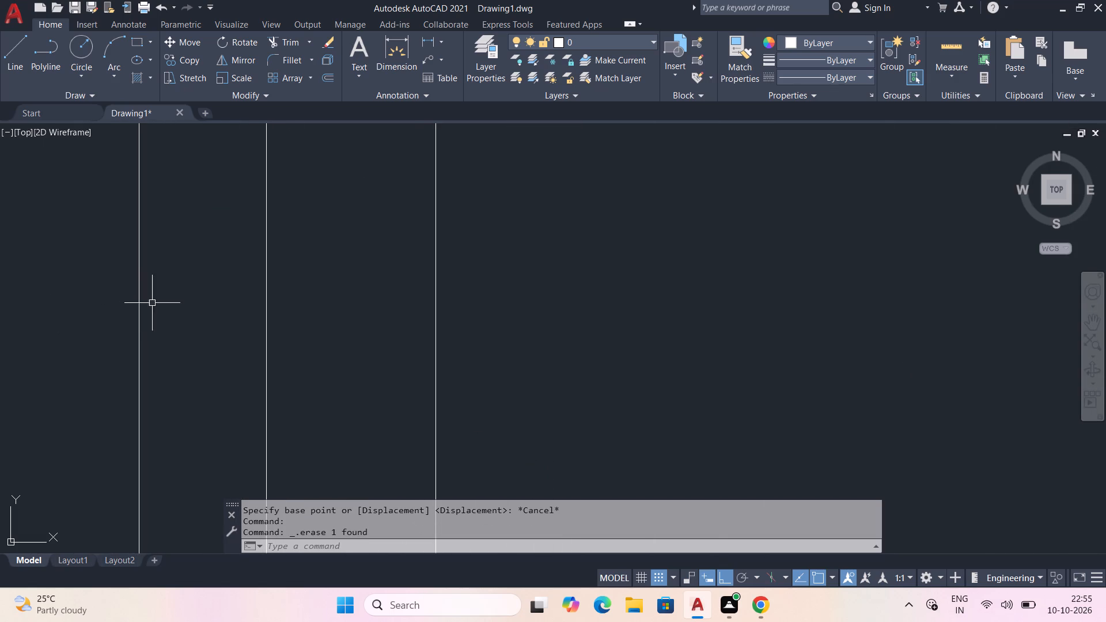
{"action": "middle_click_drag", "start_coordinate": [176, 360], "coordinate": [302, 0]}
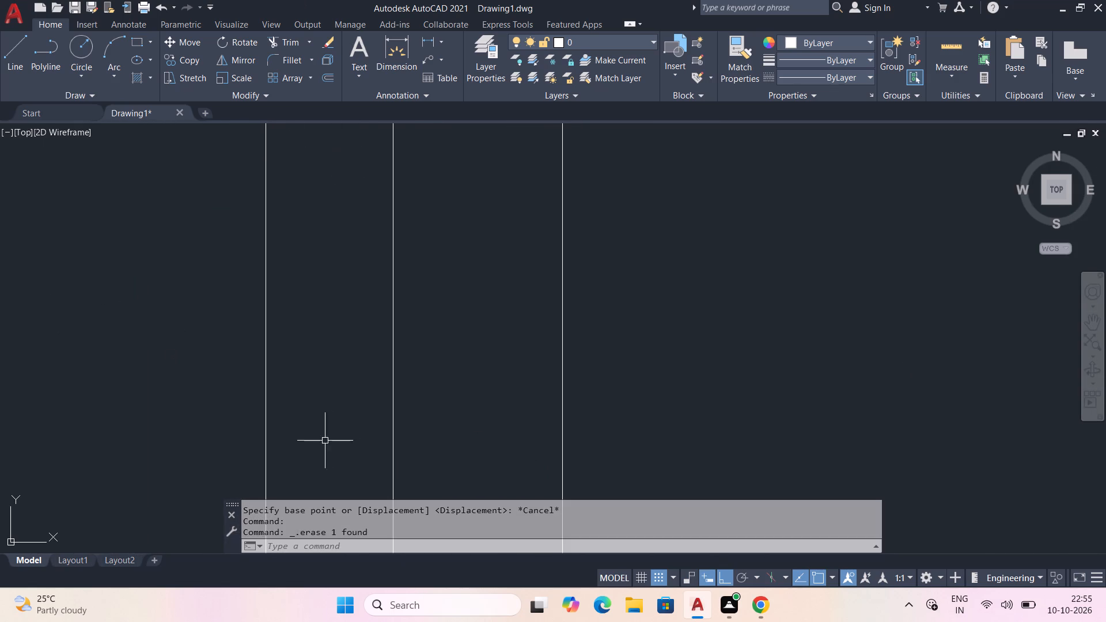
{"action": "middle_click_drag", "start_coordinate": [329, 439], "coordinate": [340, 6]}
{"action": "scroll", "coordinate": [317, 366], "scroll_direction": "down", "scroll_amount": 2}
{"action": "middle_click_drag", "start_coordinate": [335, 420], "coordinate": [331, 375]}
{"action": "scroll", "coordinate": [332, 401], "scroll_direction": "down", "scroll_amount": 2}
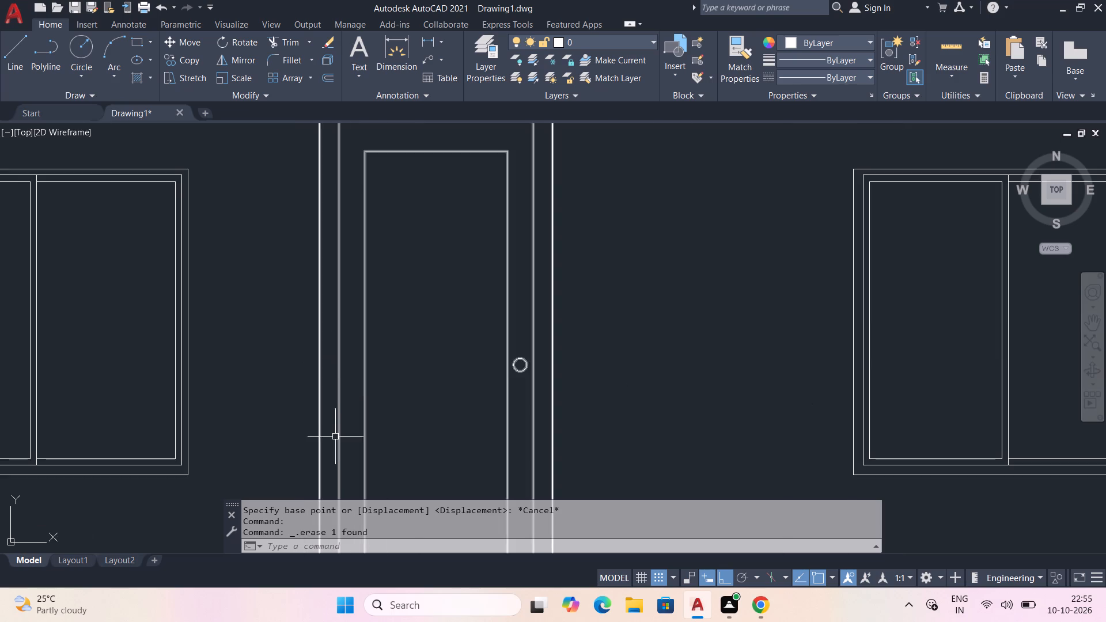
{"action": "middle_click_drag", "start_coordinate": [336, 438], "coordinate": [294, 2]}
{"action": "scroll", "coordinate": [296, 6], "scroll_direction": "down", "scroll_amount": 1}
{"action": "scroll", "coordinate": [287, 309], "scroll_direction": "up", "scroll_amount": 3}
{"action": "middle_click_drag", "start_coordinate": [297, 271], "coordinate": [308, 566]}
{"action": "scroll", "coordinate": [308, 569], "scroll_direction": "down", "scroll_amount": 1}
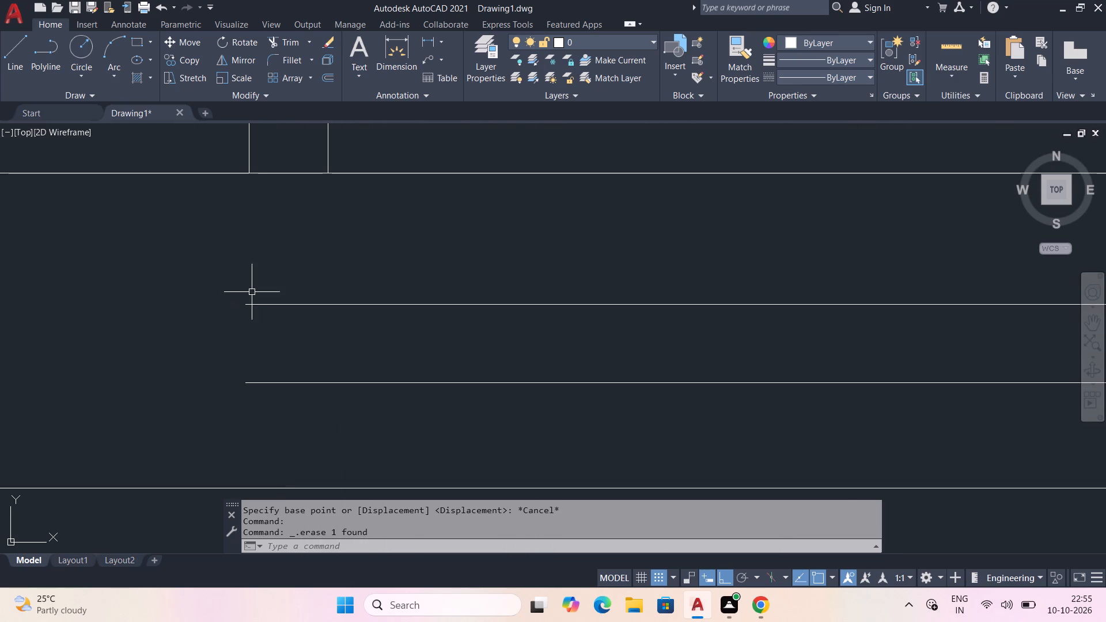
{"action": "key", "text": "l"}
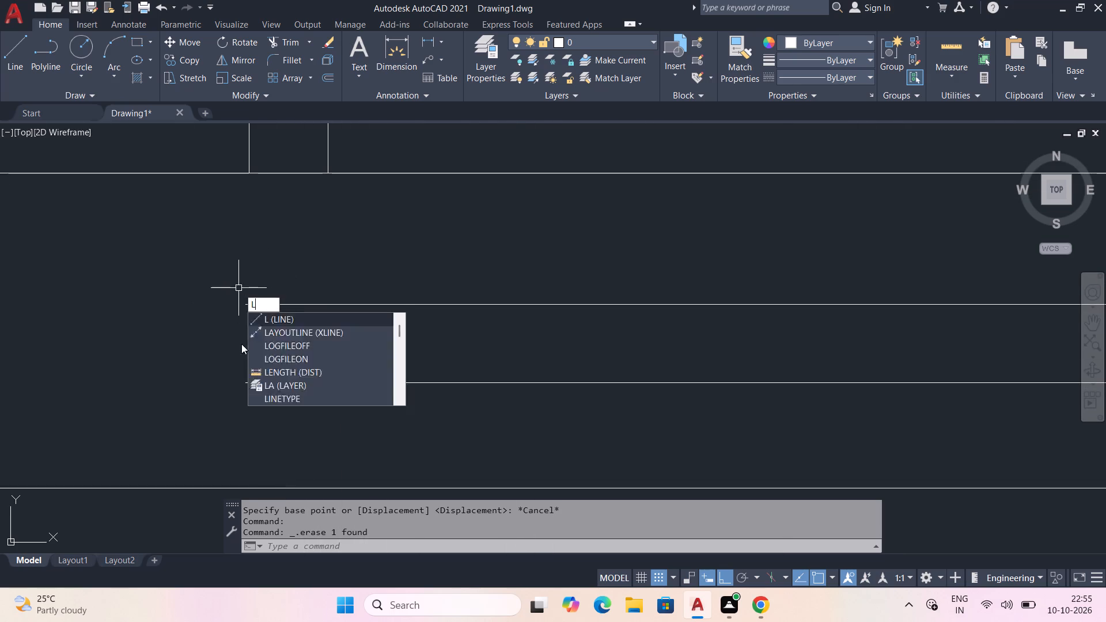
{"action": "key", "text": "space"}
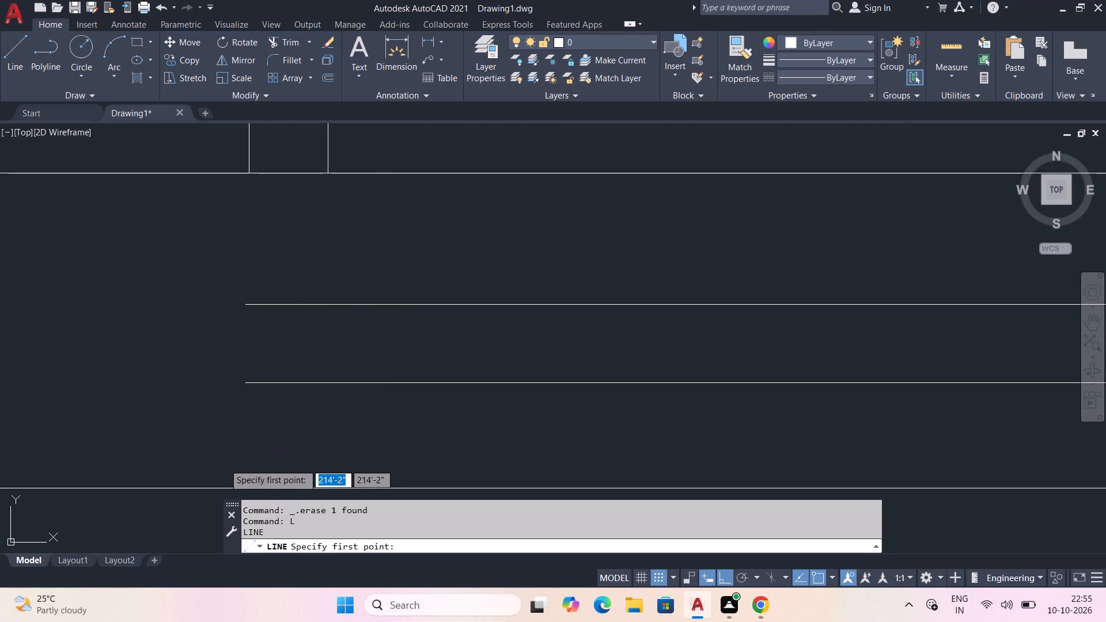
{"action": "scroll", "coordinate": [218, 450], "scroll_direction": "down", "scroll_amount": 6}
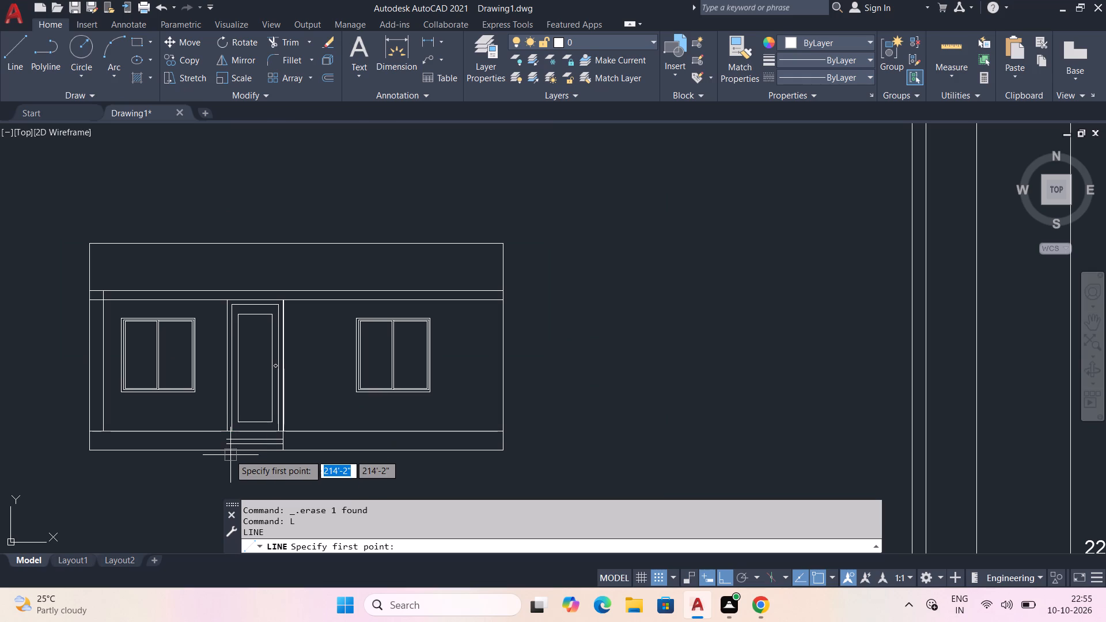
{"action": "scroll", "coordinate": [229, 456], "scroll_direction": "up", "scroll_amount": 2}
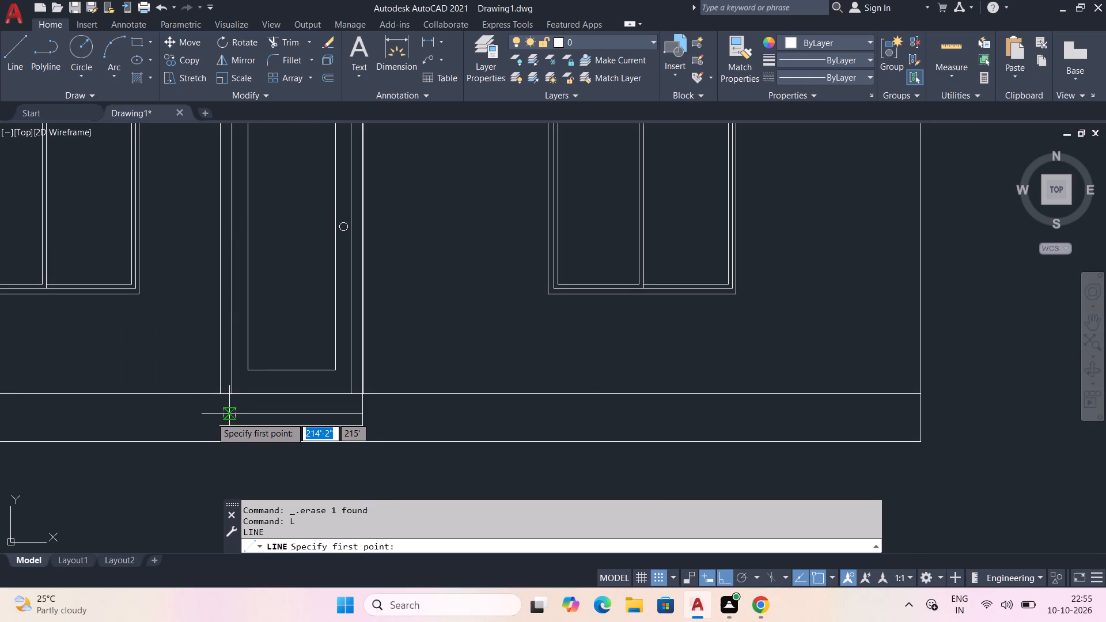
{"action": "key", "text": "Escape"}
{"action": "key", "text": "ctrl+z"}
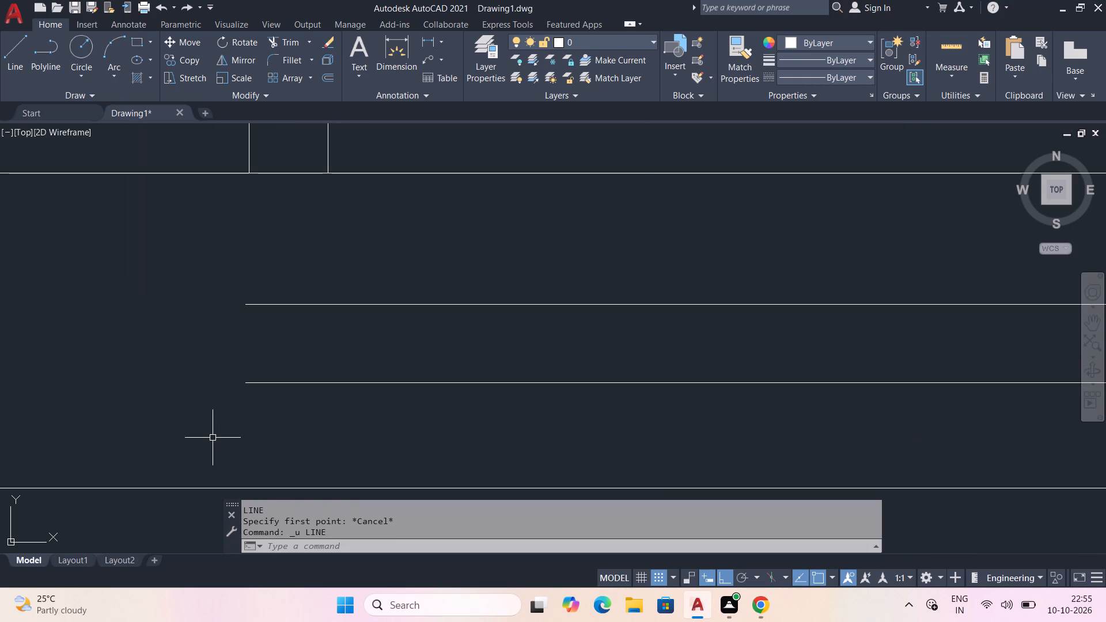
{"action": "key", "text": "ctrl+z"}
Delete the window to the left of the door from the front elevation.
{"action": "scroll", "coordinate": [213, 438], "scroll_direction": "down", "scroll_amount": 4}
{"action": "middle_click_drag", "start_coordinate": [310, 414], "coordinate": [284, 243]}
{"action": "scroll", "coordinate": [299, 253], "scroll_direction": "down", "scroll_amount": 3}
{"action": "middle_click_drag", "start_coordinate": [363, 276], "coordinate": [362, 259]}
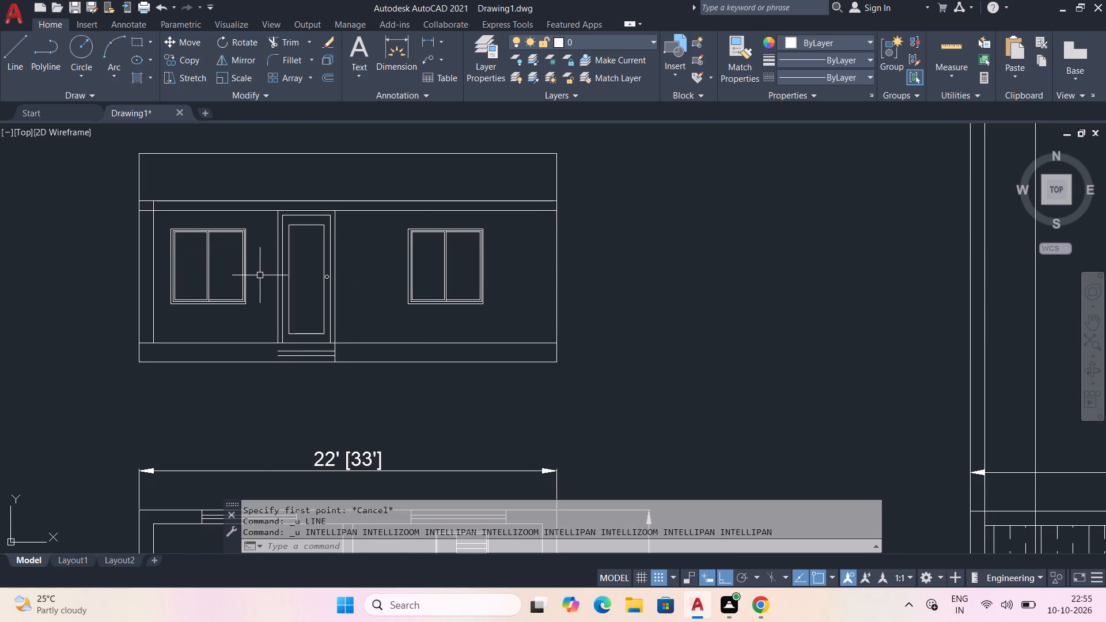
{"action": "left_click", "coordinate": [243, 272]}
{"action": "key", "text": "BackSpace"}
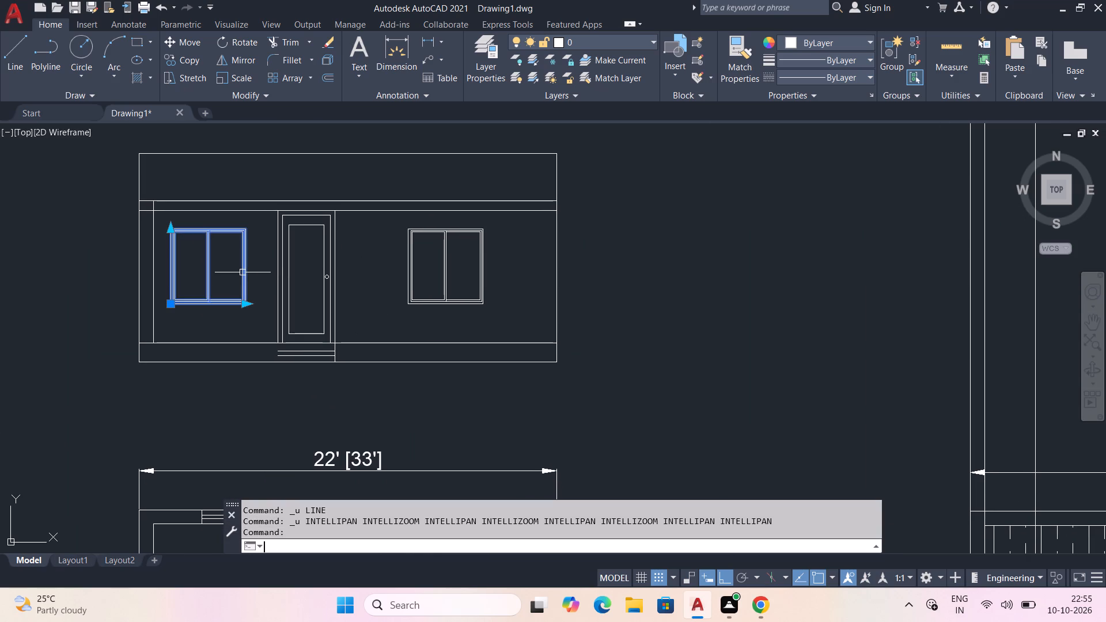
{"action": "key", "text": "Delete"}
{"action": "key", "text": "Delete"}
{"action": "key", "text": "BackSpace"}
{"action": "key", "text": "Delete"}
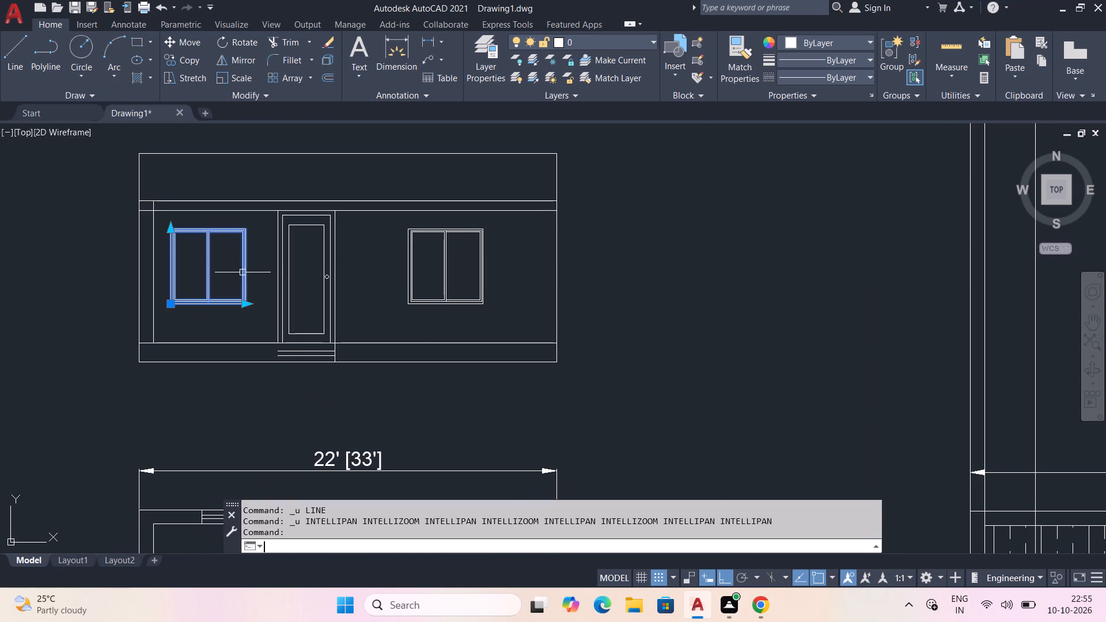
{"action": "key", "text": "Escape"}
{"action": "left_click", "coordinate": [248, 264]}
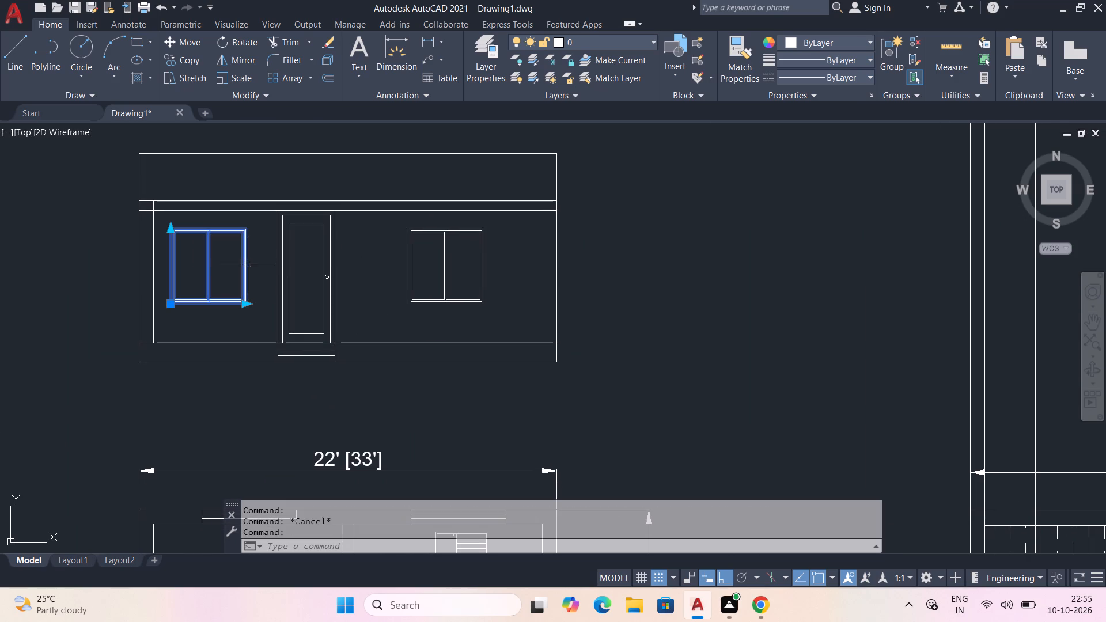
{"action": "key", "text": "F12"}
{"action": "key", "text": "Delete"}
{"action": "key", "text": "Delete"}
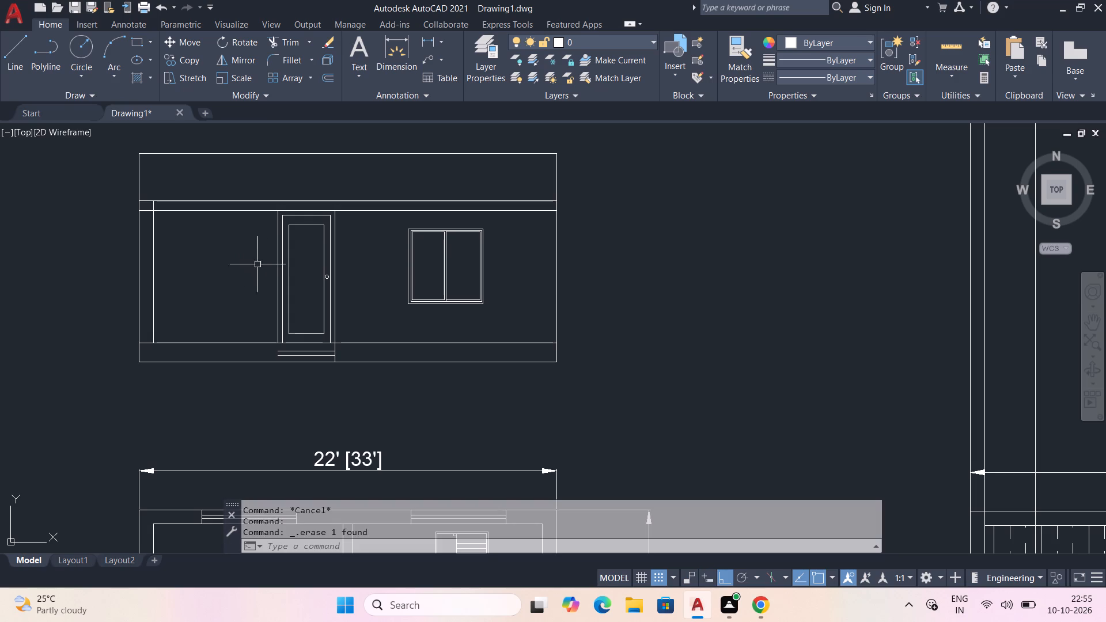
With object snap turned off, draw a vertical line about 10" long across the horizontal band's top line, just right of the door.
{"action": "middle_click_drag", "start_coordinate": [505, 270], "coordinate": [511, 291]}
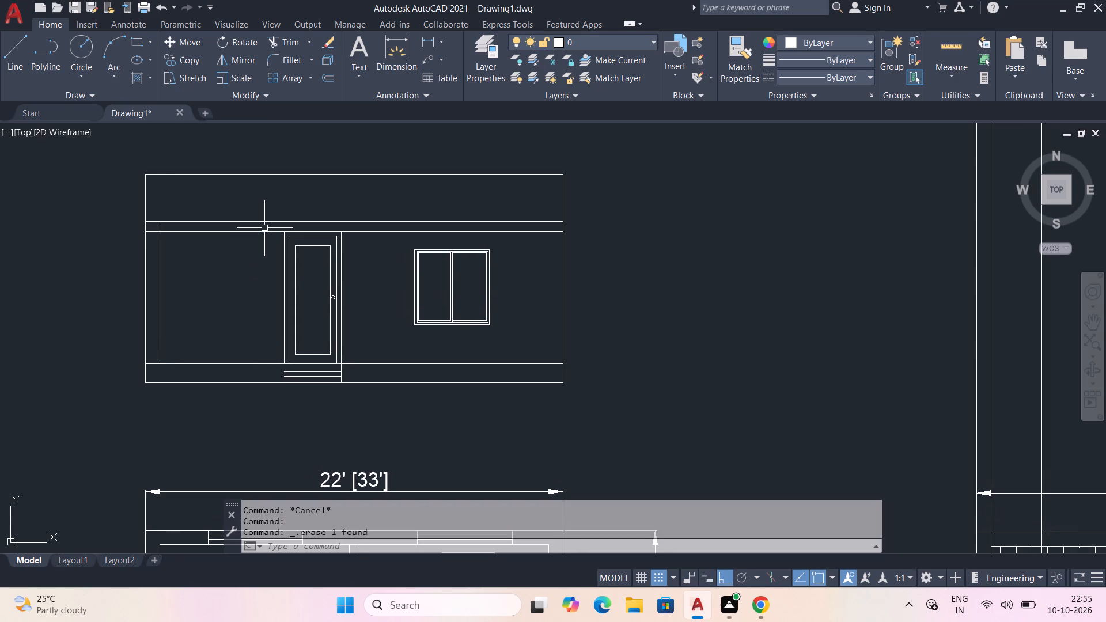
{"action": "scroll", "coordinate": [353, 228], "scroll_direction": "up", "scroll_amount": 2}
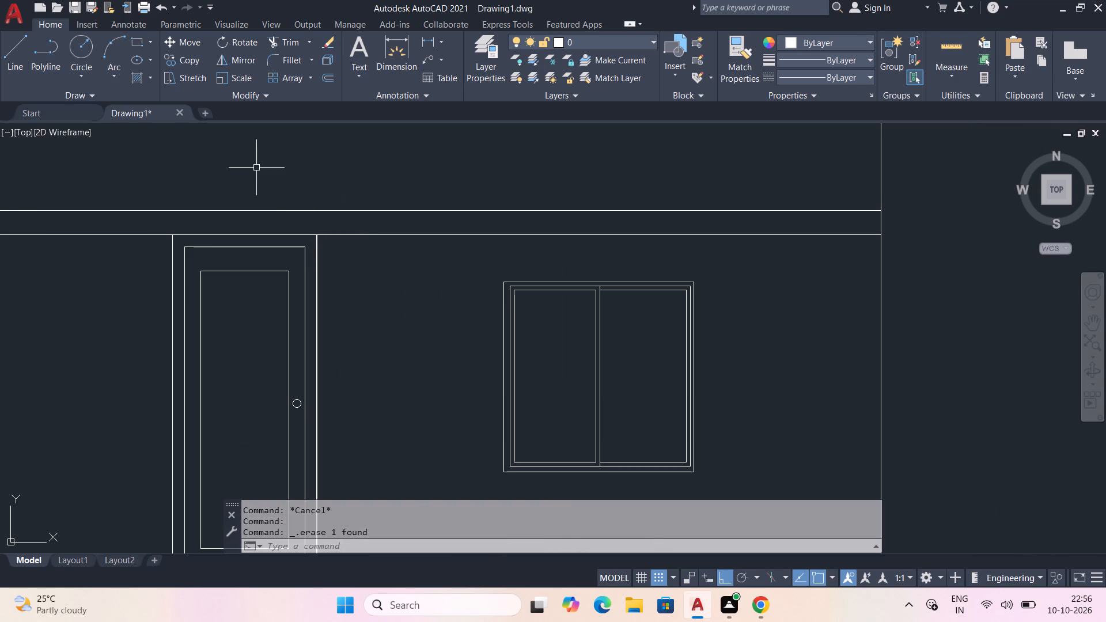
{"action": "left_click", "coordinate": [11, 51]}
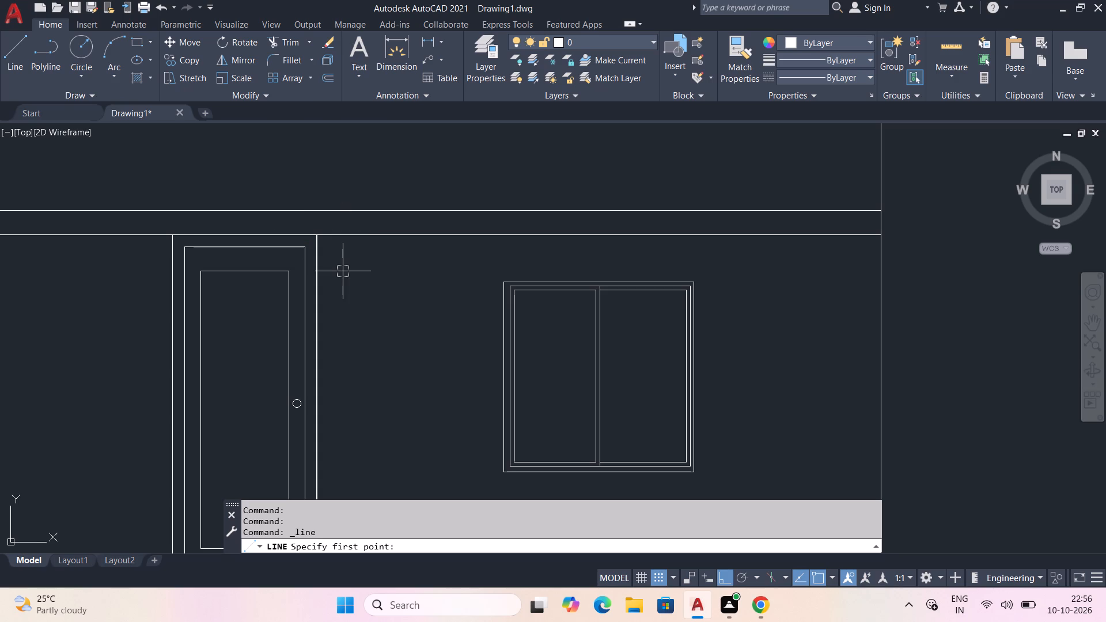
{"action": "key", "text": "F3"}
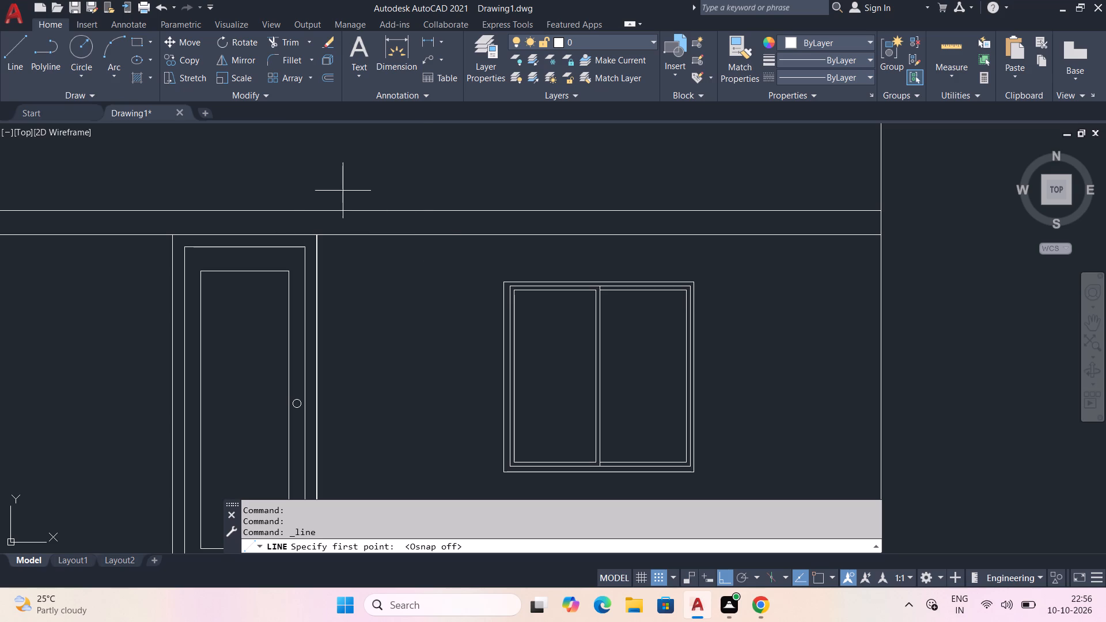
{"action": "left_click", "coordinate": [334, 236]}
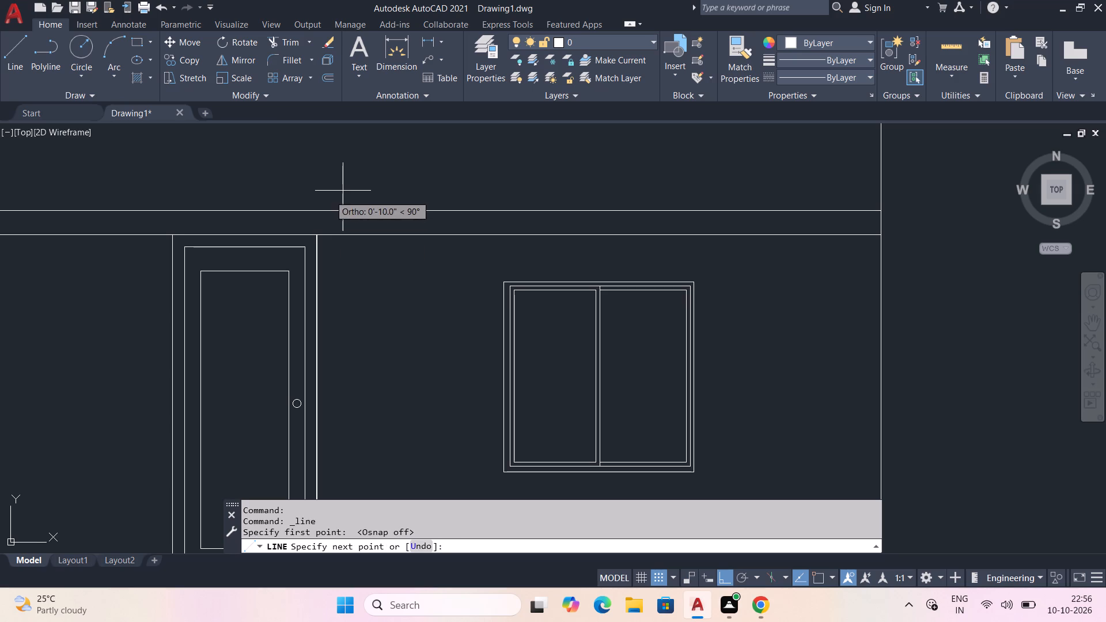
{"action": "left_click", "coordinate": [329, 190]}
{"action": "key", "text": "Escape"}
{"action": "key", "text": "Escape"}
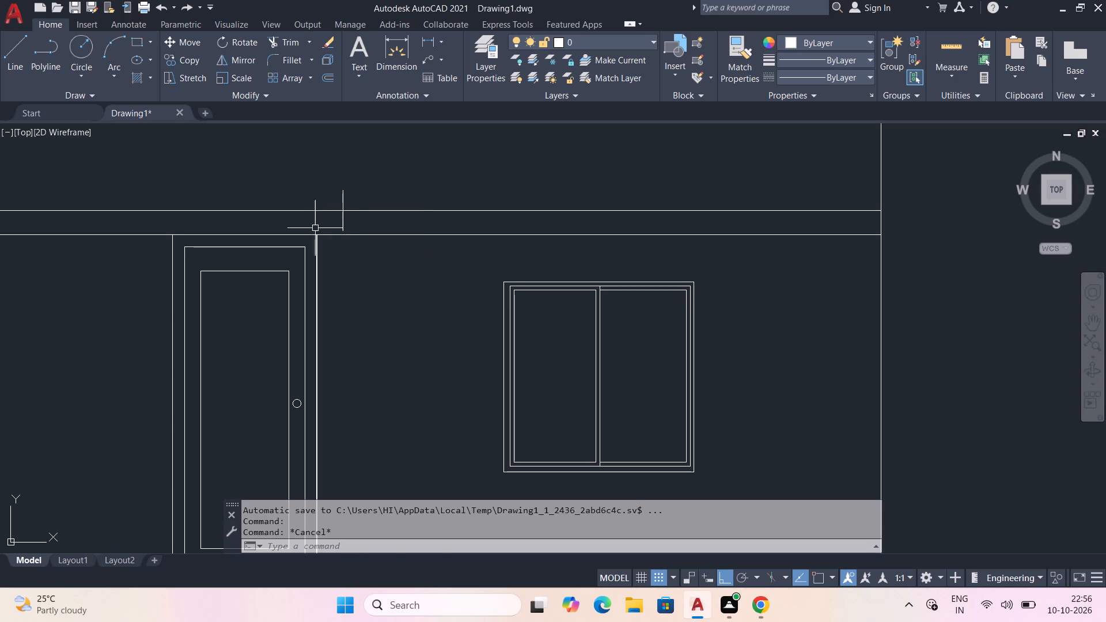
Draw a horizontal line across all the vertical projection lines above the balcony plan, running past the outermost lines on both sides.
{"action": "left_click", "coordinate": [5, 53]}
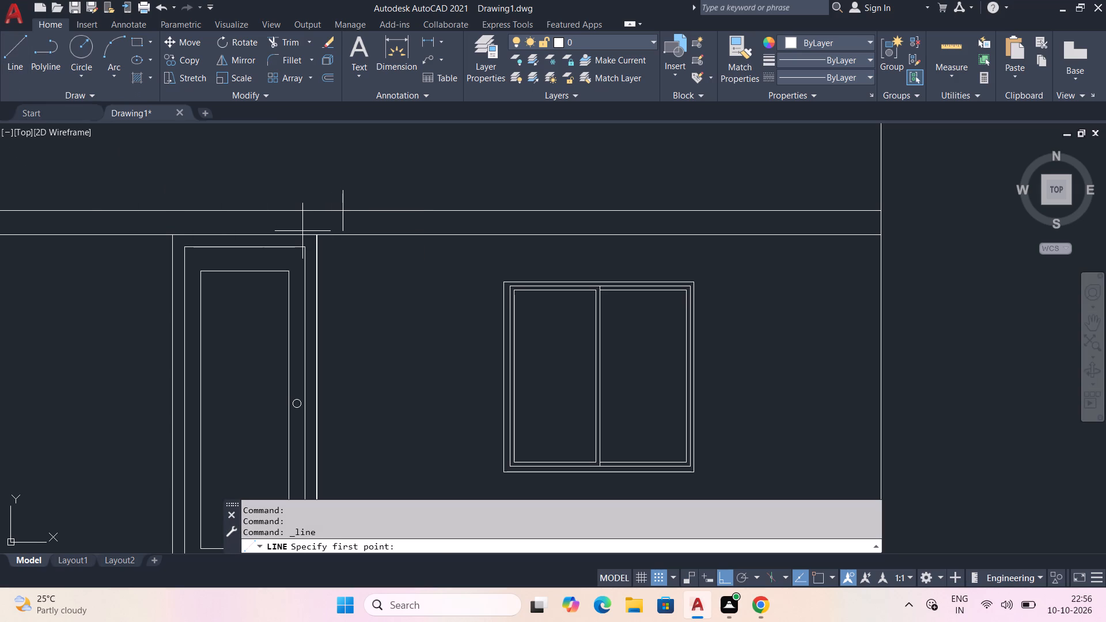
{"action": "scroll", "coordinate": [491, 229], "scroll_direction": "down", "scroll_amount": 3}
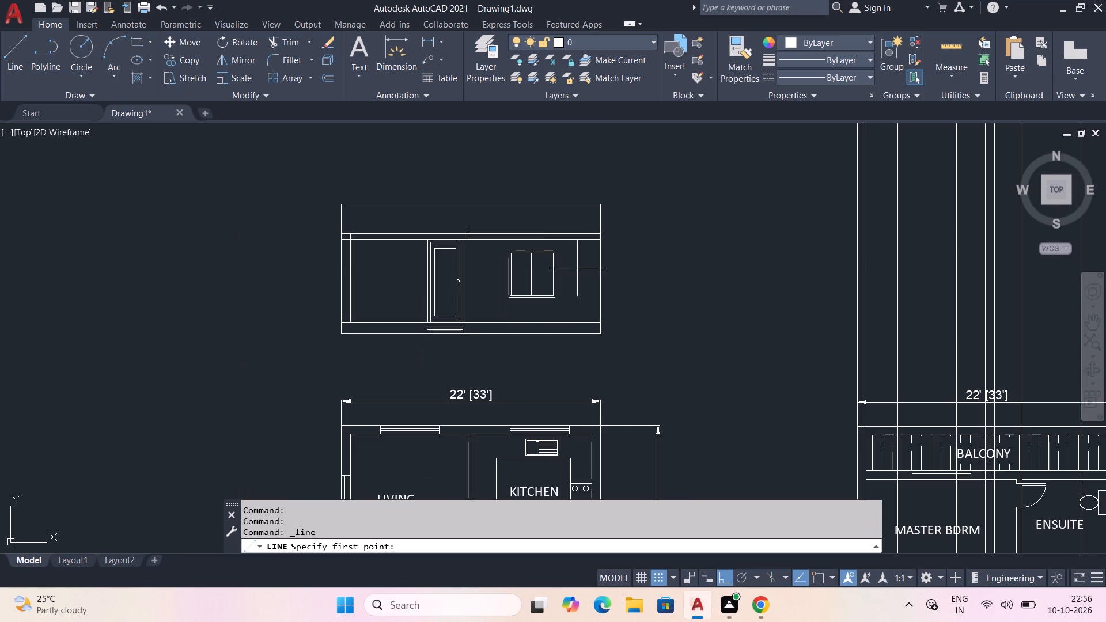
{"action": "left_click", "coordinate": [850, 272]}
{"action": "middle_click_drag", "start_coordinate": [972, 276], "coordinate": [502, 308]}
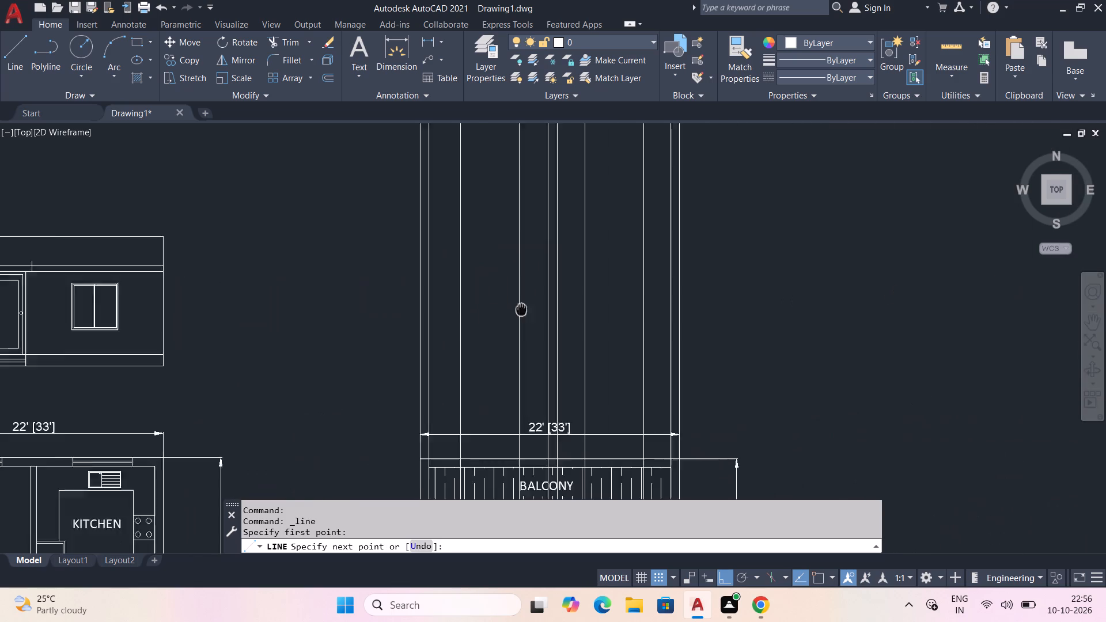
{"action": "middle_click_drag", "start_coordinate": [502, 308], "coordinate": [463, 310]}
{"action": "left_click", "coordinate": [652, 305]}
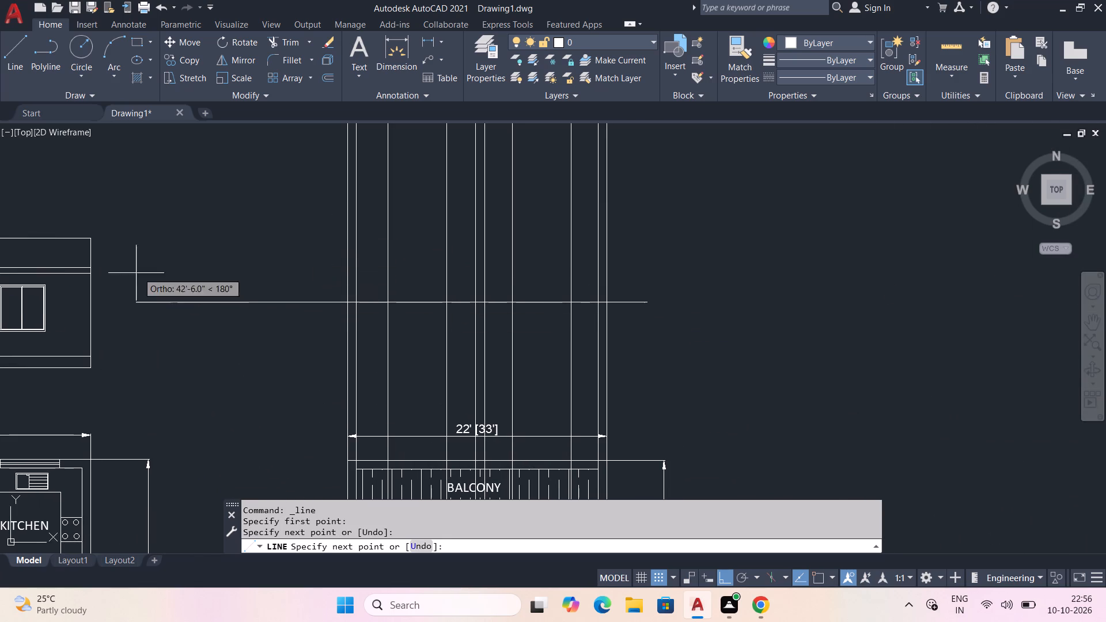
{"action": "middle_click_drag", "start_coordinate": [90, 239], "coordinate": [286, 252]}
{"action": "key", "text": "Escape"}
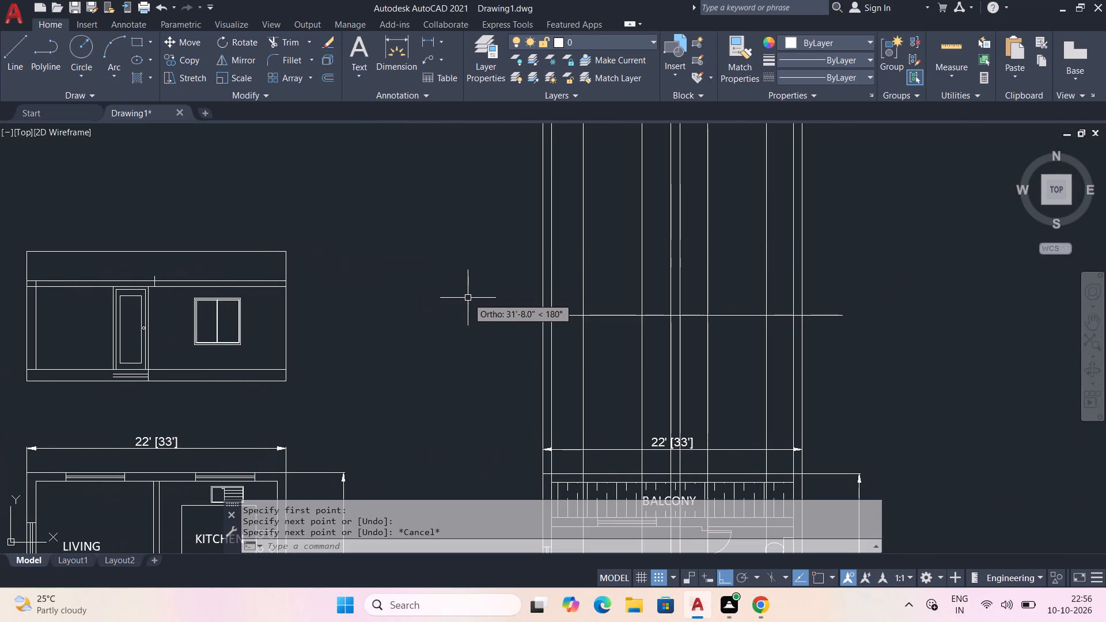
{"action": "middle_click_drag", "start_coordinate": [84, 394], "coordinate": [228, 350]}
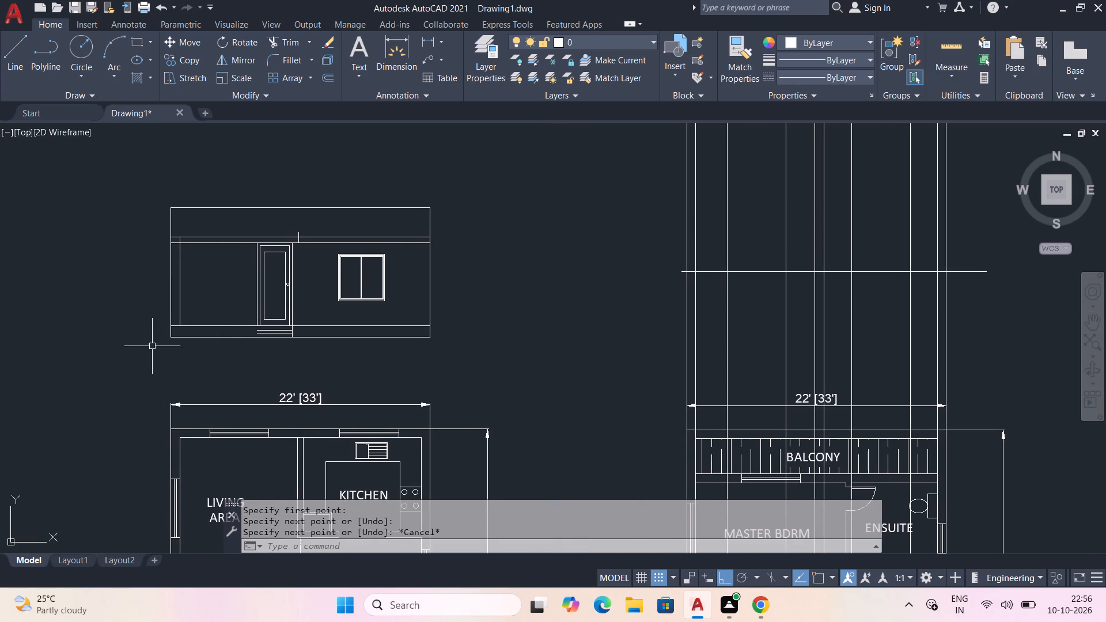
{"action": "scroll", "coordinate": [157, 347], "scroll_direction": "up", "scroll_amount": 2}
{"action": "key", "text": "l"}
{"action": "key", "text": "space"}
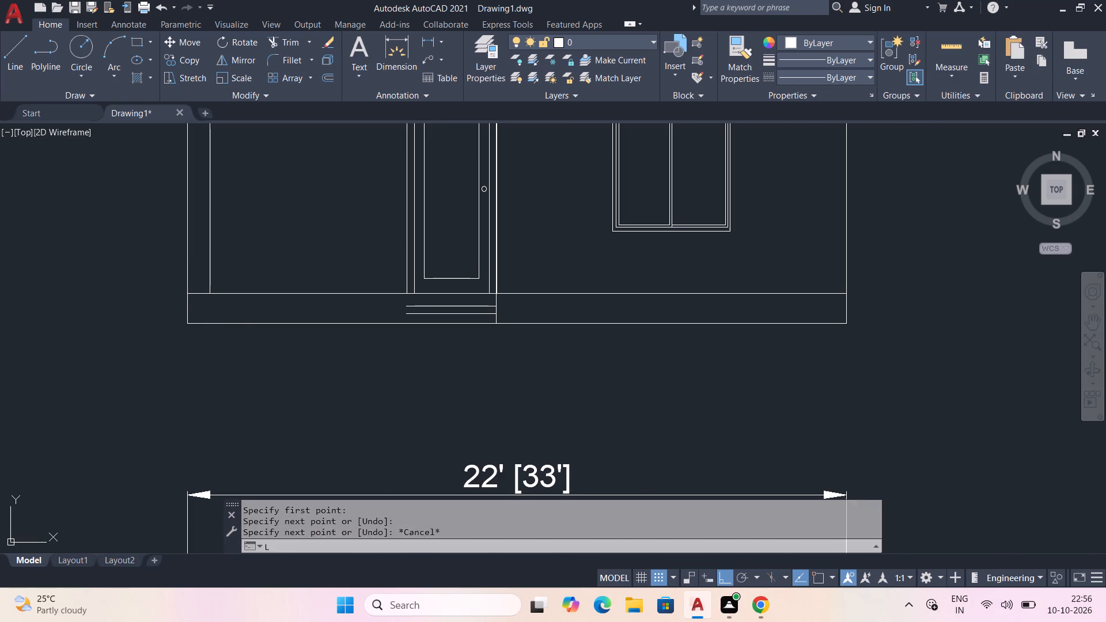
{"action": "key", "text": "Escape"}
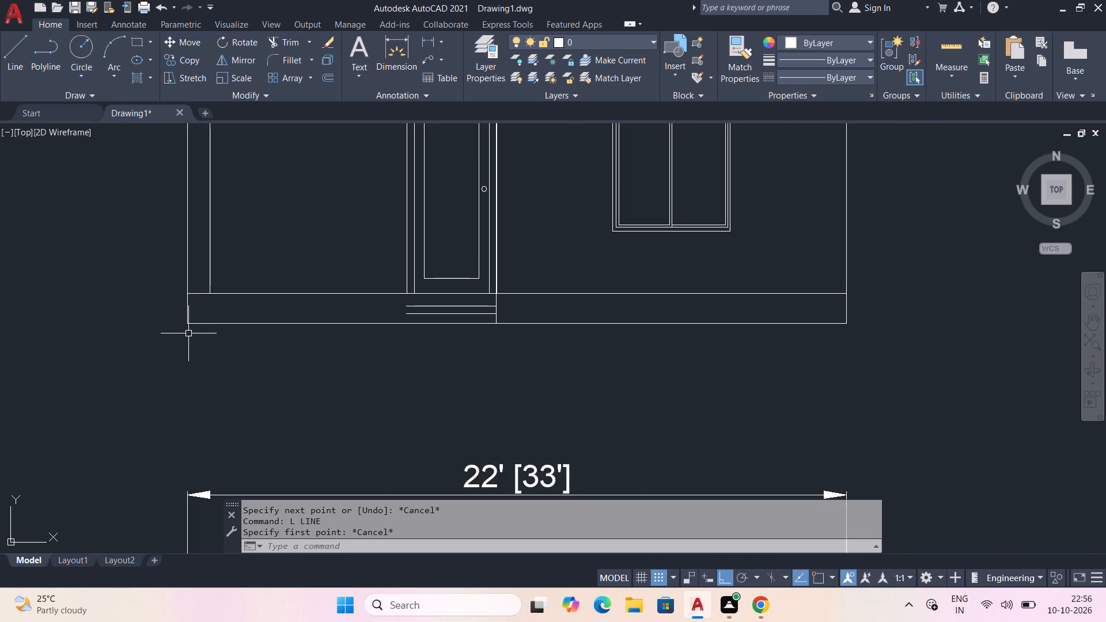
Stretch the front elevation's bottom line outward past both outer walls, by about 2'-6" at the left end.
{"action": "left_click", "coordinate": [192, 325]}
{"action": "left_click", "coordinate": [187, 325]}
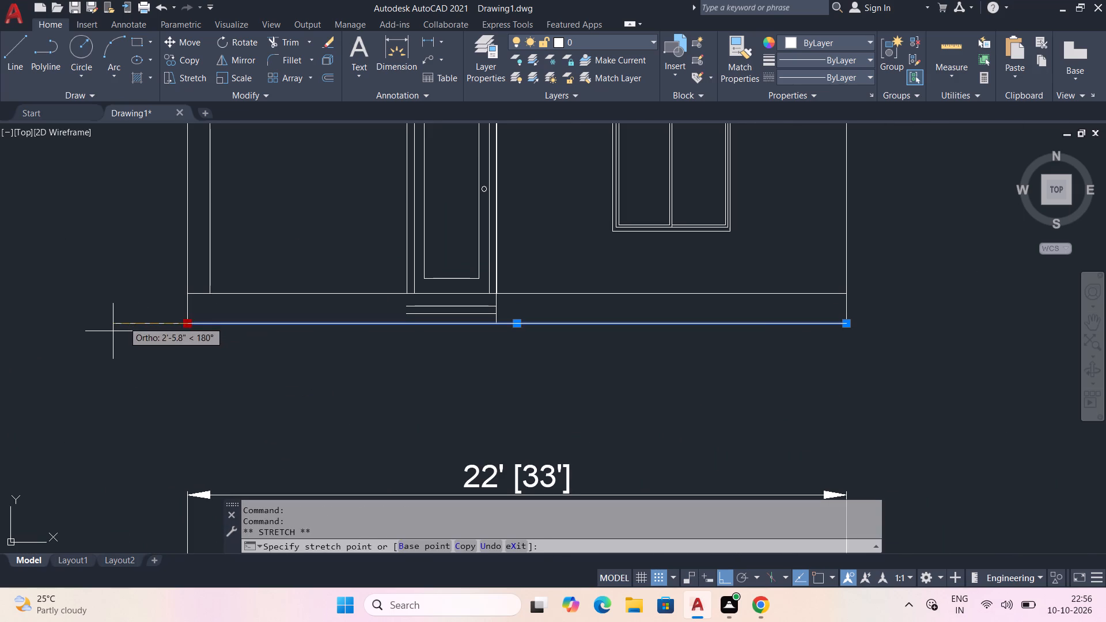
{"action": "left_click", "coordinate": [114, 321]}
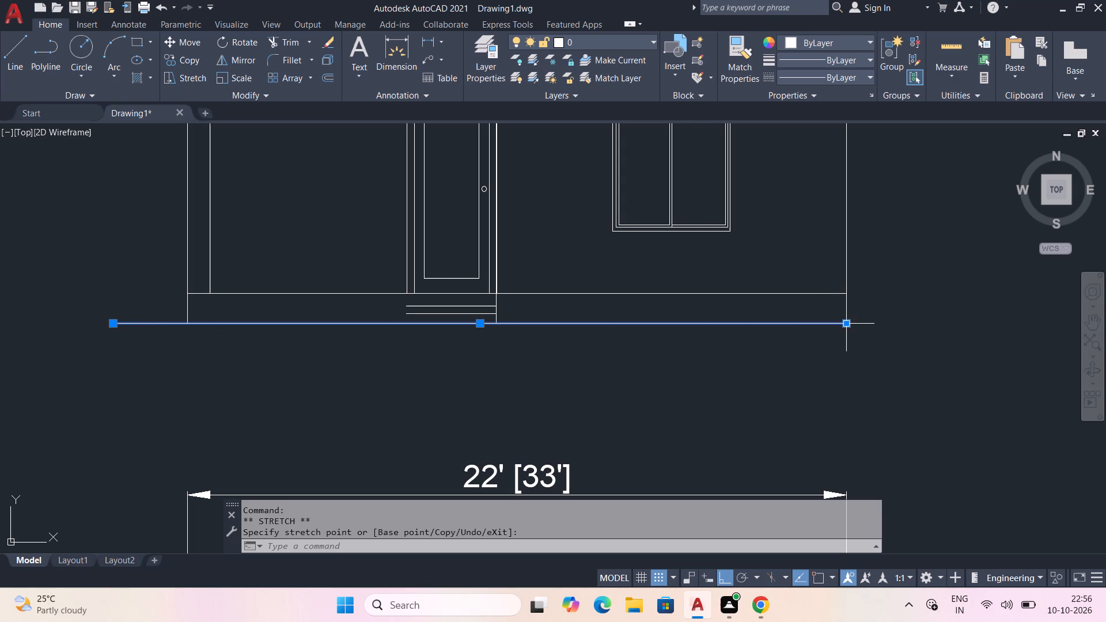
{"action": "left_click", "coordinate": [849, 328]}
{"action": "left_click", "coordinate": [914, 325]}
{"action": "key", "text": "Escape"}
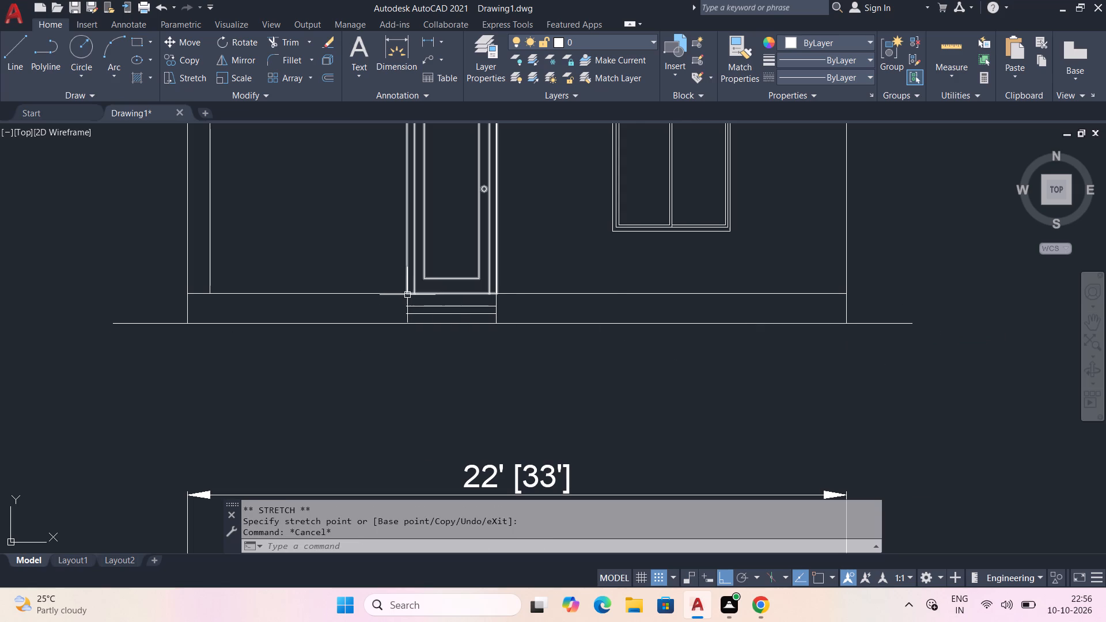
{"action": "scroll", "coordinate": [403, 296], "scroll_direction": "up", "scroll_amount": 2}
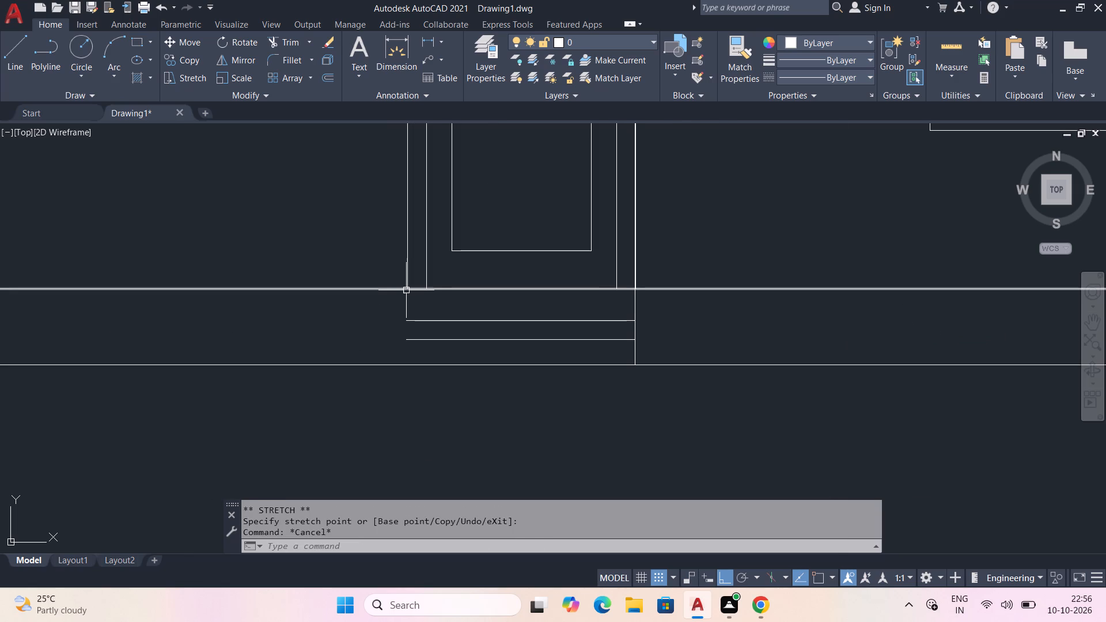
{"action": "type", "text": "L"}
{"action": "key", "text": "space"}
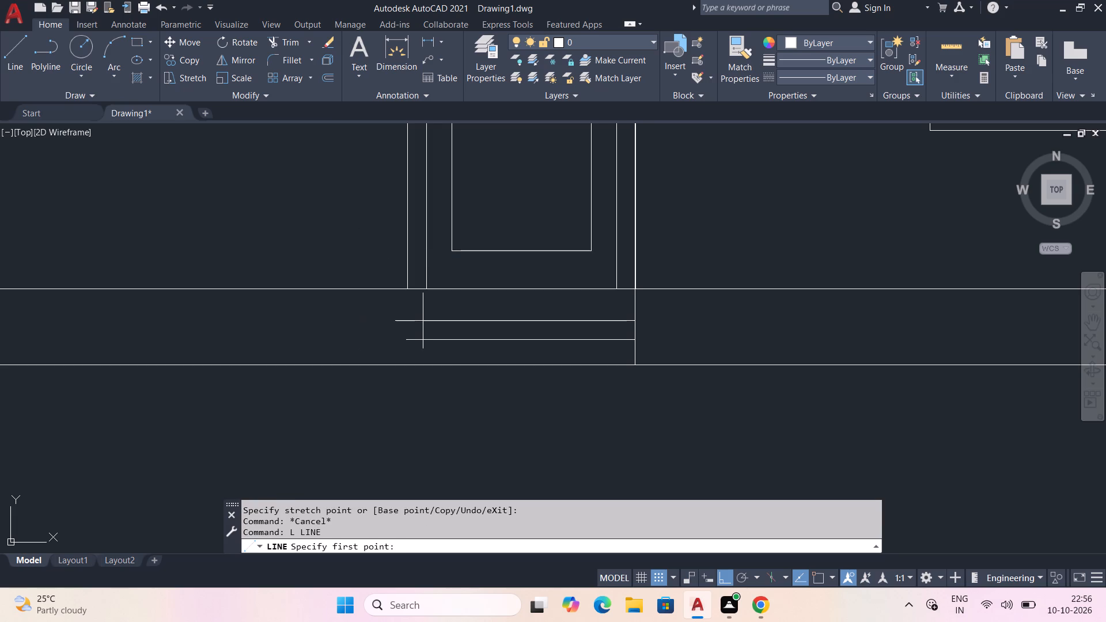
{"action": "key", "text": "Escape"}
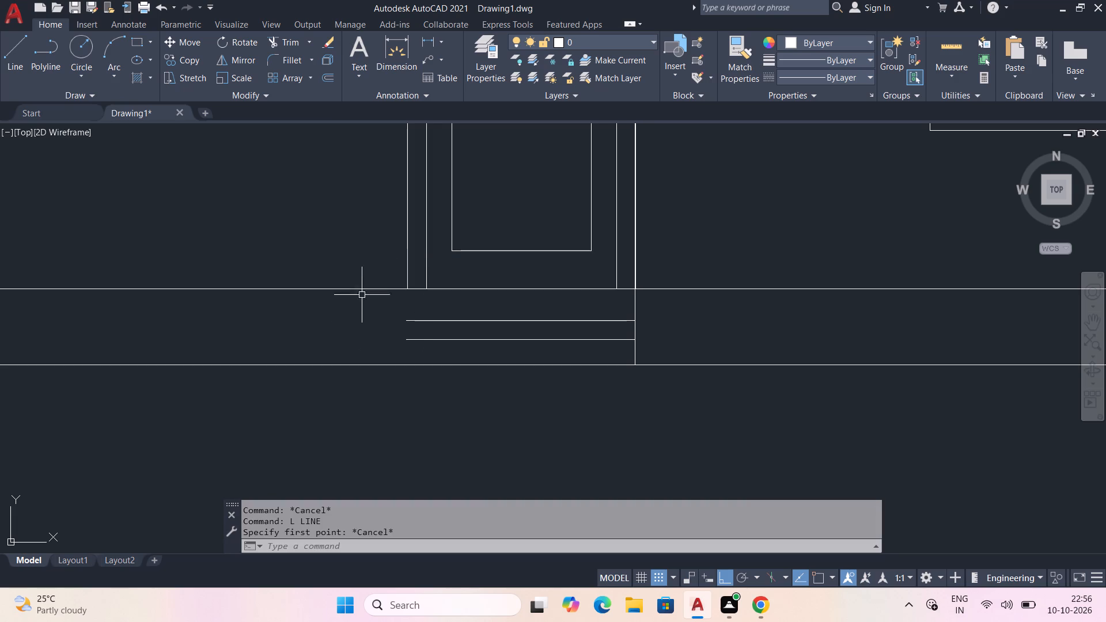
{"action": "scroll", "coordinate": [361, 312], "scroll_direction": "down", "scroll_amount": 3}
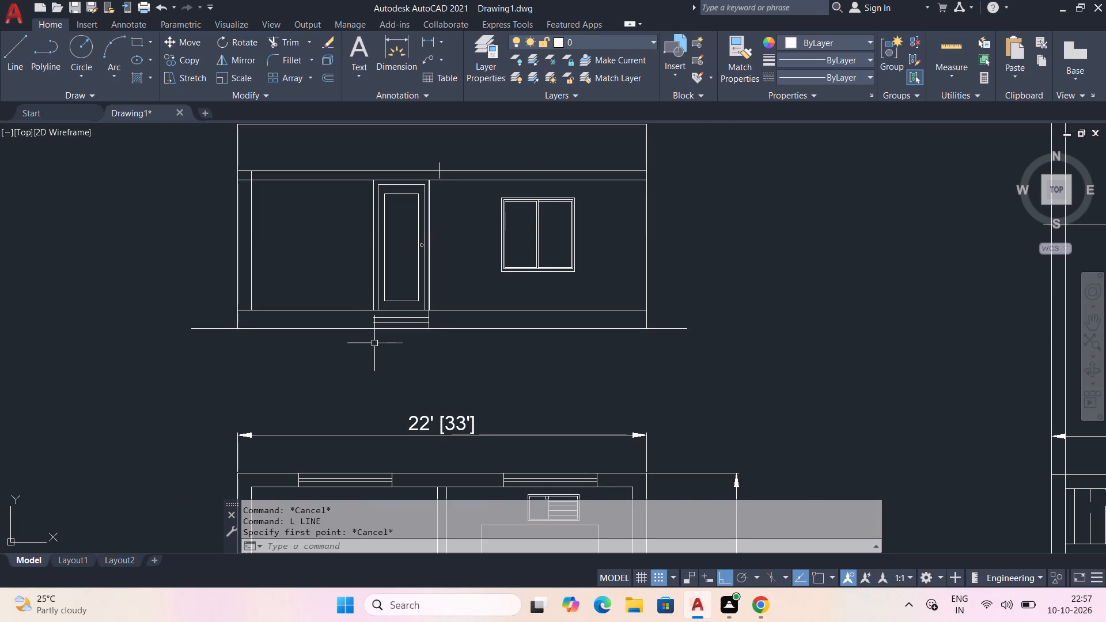
Undo the recent elevation edits back to before the window left of the door was deleted, restoring the steps' left side line.
{"action": "key", "text": "ctrl+z"}
{"action": "key", "text": "ctrl+z"}
{"action": "key", "text": "ctrl+z"}
{"action": "key", "text": "ctrl+z"}
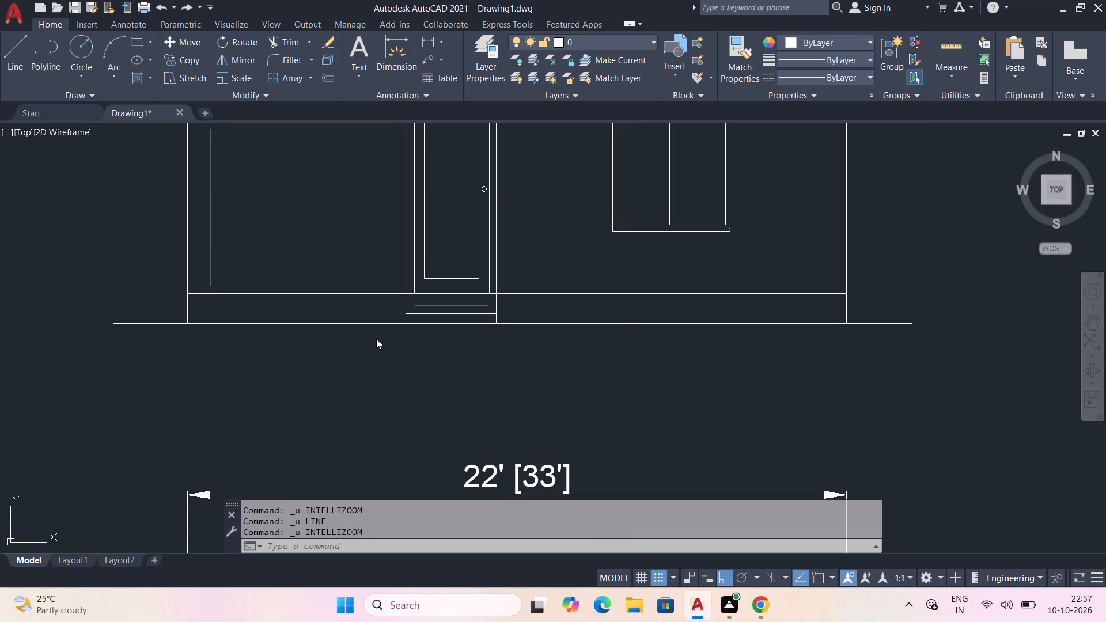
{"action": "key", "text": "ctrl+z"}
{"action": "key", "text": "ctrl+z"}
{"action": "key", "text": "ctrl+z"}
{"action": "key", "text": "ctrl+z"}
{"action": "key", "text": "ctrl+z"}
{"action": "key", "text": "ctrl+z"}
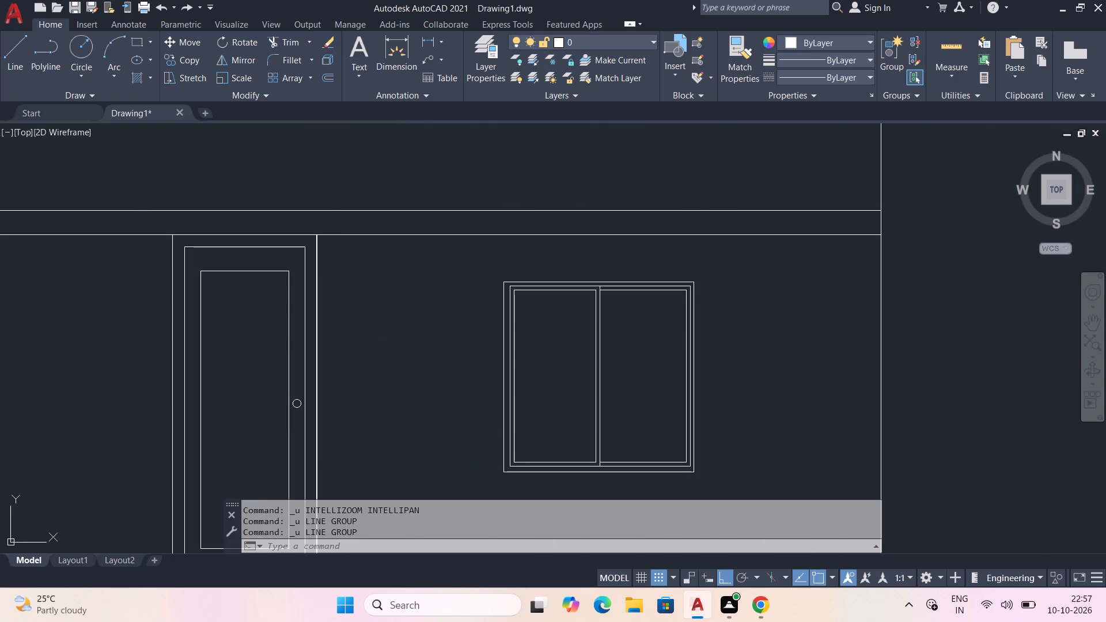
{"action": "key", "text": "ctrl+z"}
{"action": "key", "text": "ctrl+z"}
{"action": "scroll", "coordinate": [373, 342], "scroll_direction": "down", "scroll_amount": 4, "text": "ctrl"}
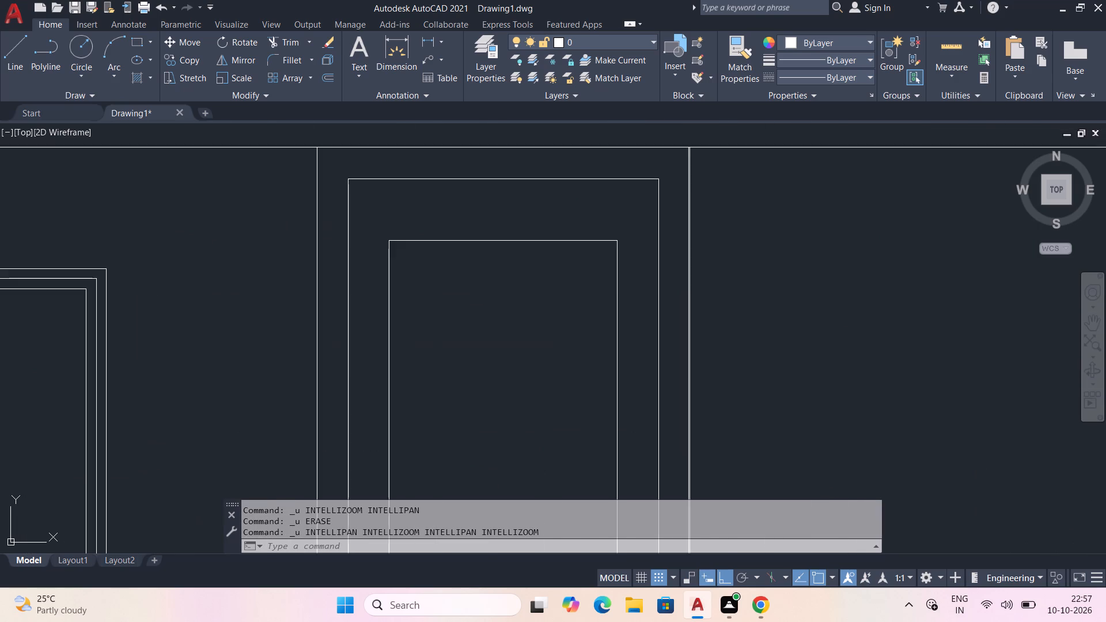
{"action": "scroll", "coordinate": [373, 342], "scroll_direction": "down", "scroll_amount": 3, "text": "ctrl"}
{"action": "middle_click_drag", "start_coordinate": [369, 360], "coordinate": [363, 241], "text": "ctrl"}
{"action": "key", "text": "ctrl+z"}
{"action": "key", "text": "ctrl+z"}
{"action": "scroll", "coordinate": [365, 291], "scroll_direction": "down", "scroll_amount": 5, "text": "ctrl"}
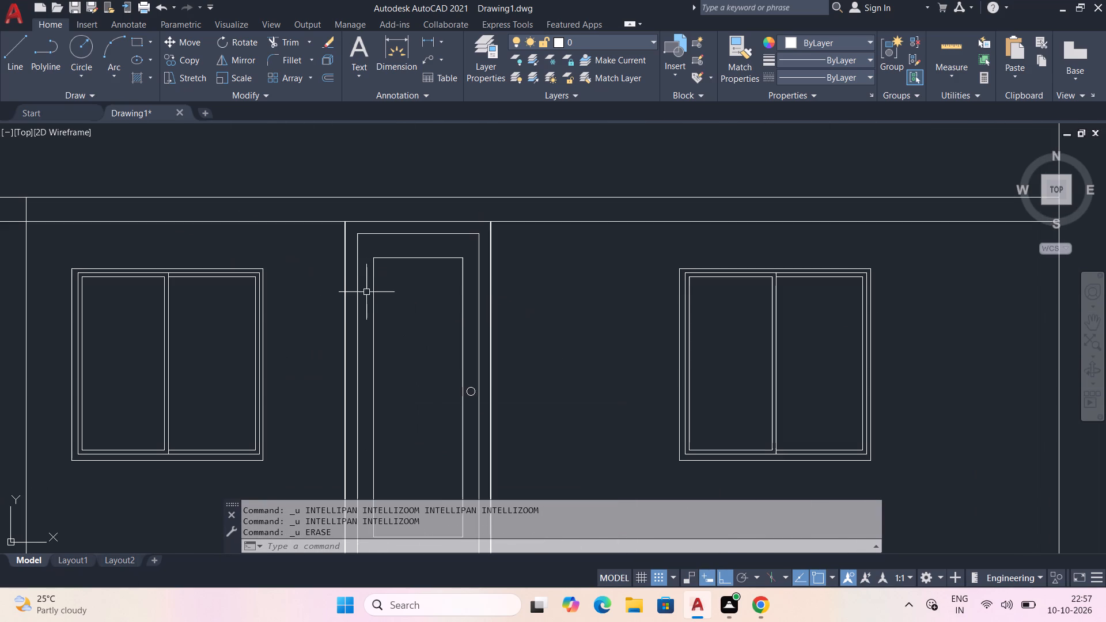
Delete the window to the left of the door from the front elevation.
{"action": "middle_click_drag", "start_coordinate": [355, 317], "coordinate": [363, 103]}
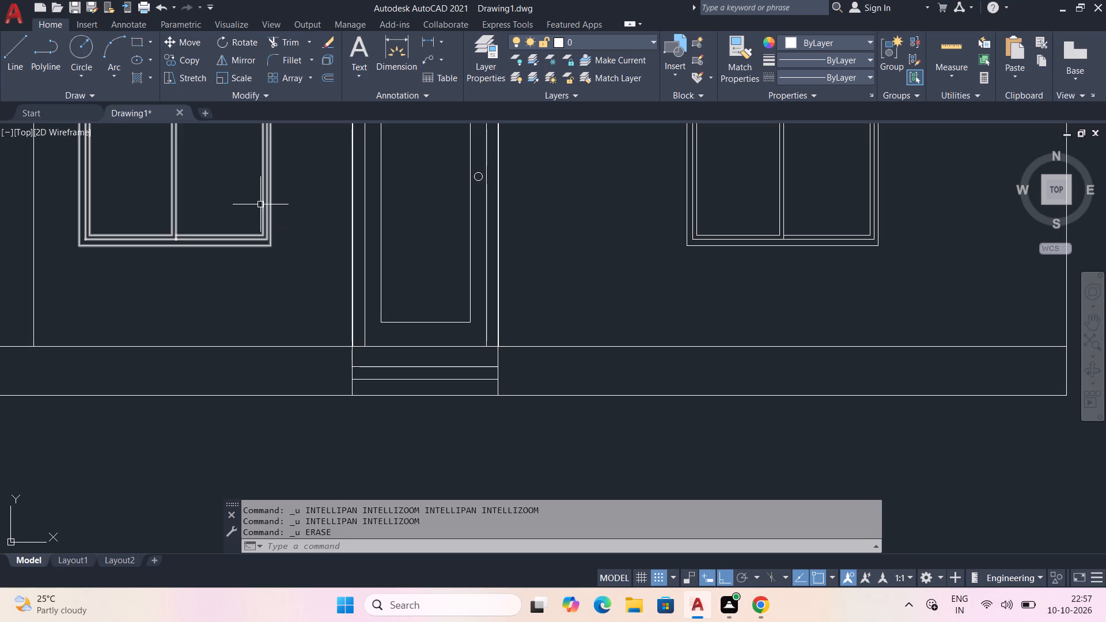
{"action": "left_click", "coordinate": [262, 204]}
{"action": "key", "text": "Delete"}
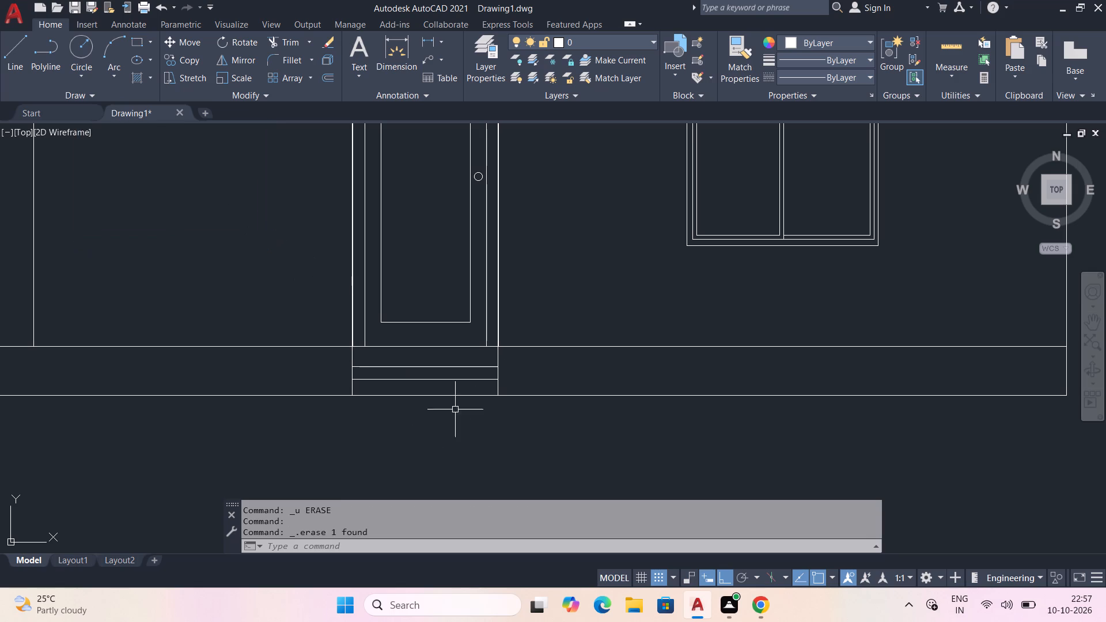
Stretch both ends of the front elevation's bottom line outward past the outer walls, farther on the left side.
{"action": "scroll", "coordinate": [565, 374], "scroll_direction": "down", "scroll_amount": 4}
{"action": "scroll", "coordinate": [548, 384], "scroll_direction": "up", "scroll_amount": 2}
{"action": "left_click", "coordinate": [421, 373]}
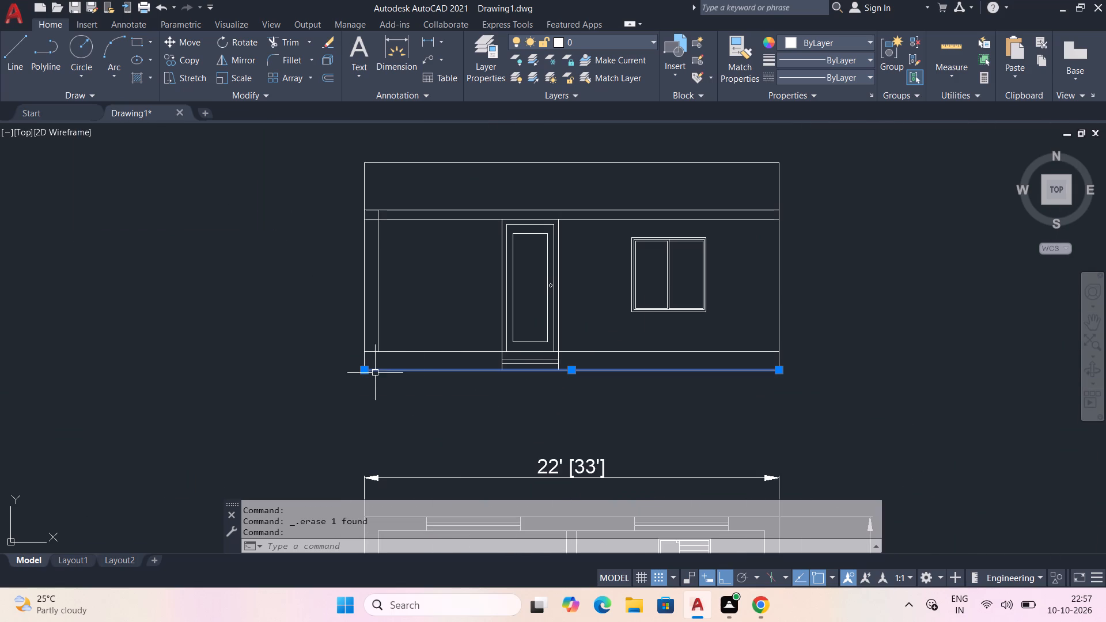
{"action": "left_click_drag", "start_coordinate": [361, 372], "coordinate": [352, 369]}
{"action": "left_click", "coordinate": [242, 353]}
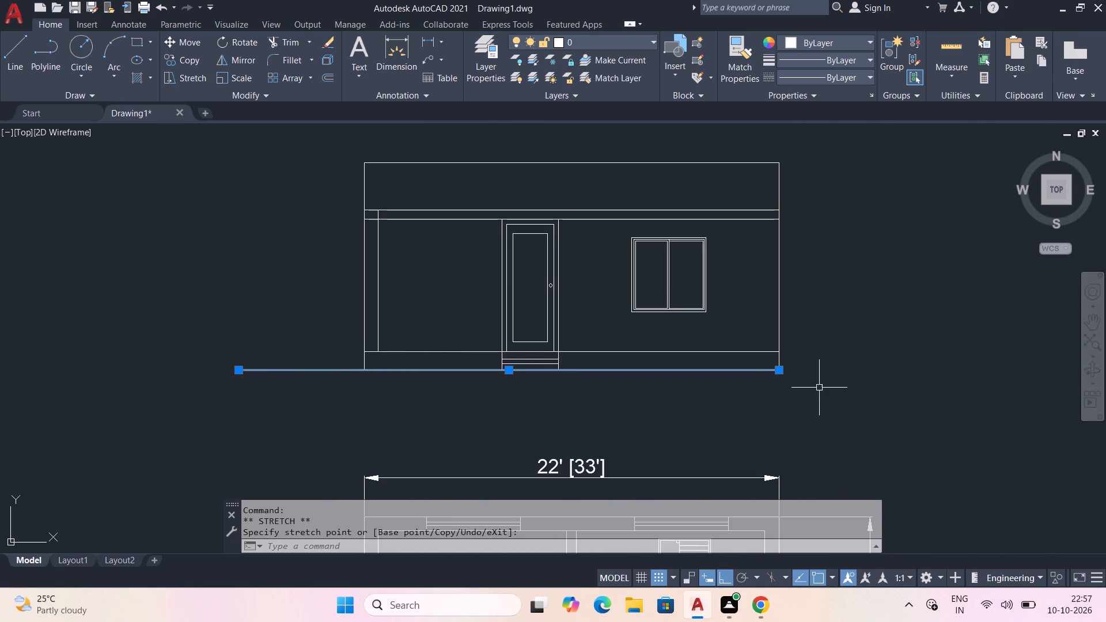
{"action": "left_click", "coordinate": [780, 373]}
{"action": "left_click", "coordinate": [870, 372]}
{"action": "scroll", "coordinate": [843, 384], "scroll_direction": "down", "scroll_amount": 3}
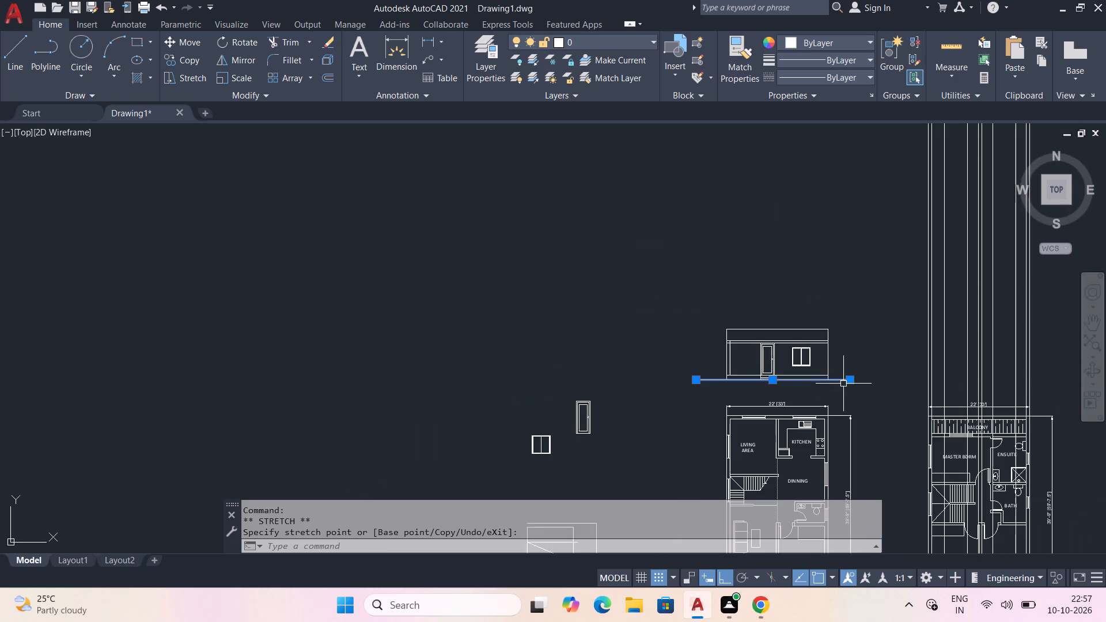
{"action": "middle_click_drag", "start_coordinate": [878, 389], "coordinate": [602, 339]}
{"action": "key", "text": "Escape"}
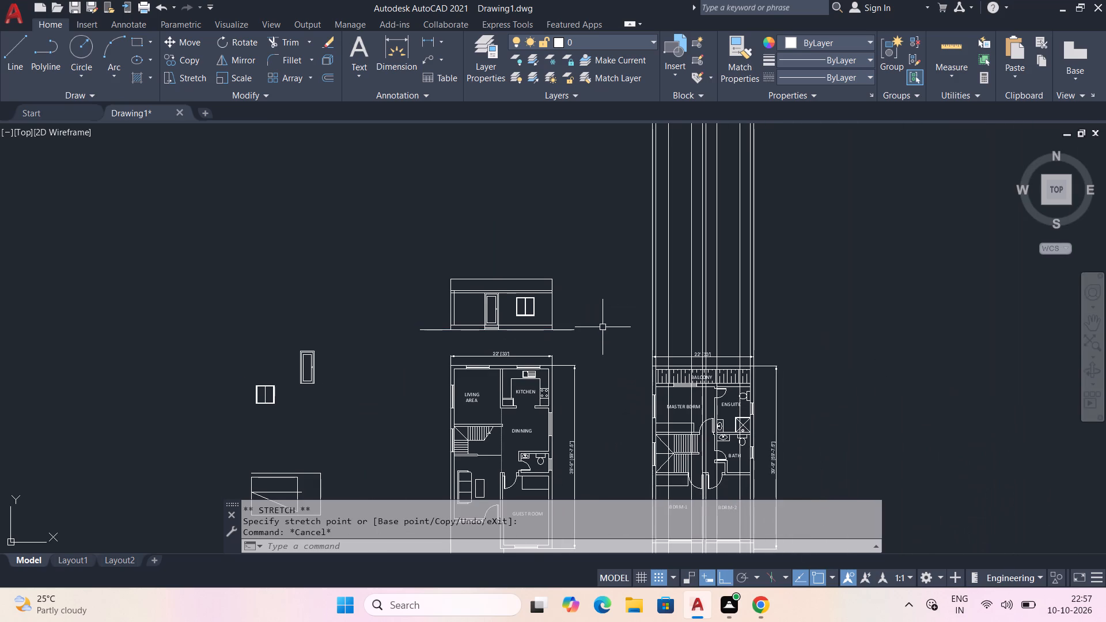
Draw a horizontal line about 34'-2" long across all the vertical projection lines above the balcony plan.
{"action": "middle_click_drag", "start_coordinate": [603, 326], "coordinate": [537, 180]}
{"action": "middle_click_drag", "start_coordinate": [546, 207], "coordinate": [505, 344]}
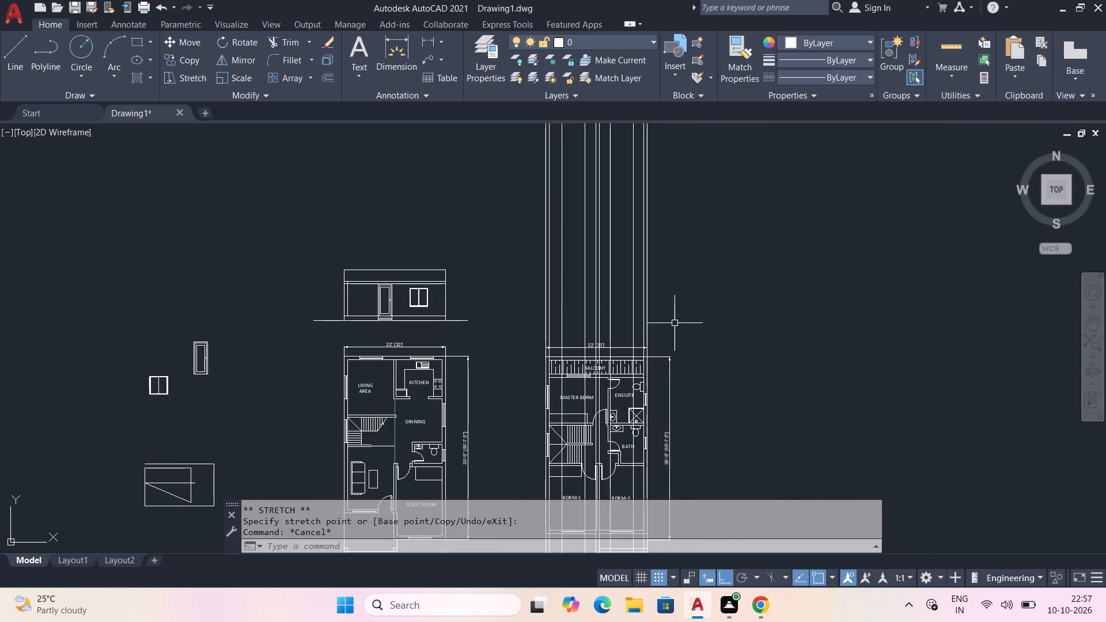
{"action": "left_click", "coordinate": [12, 37]}
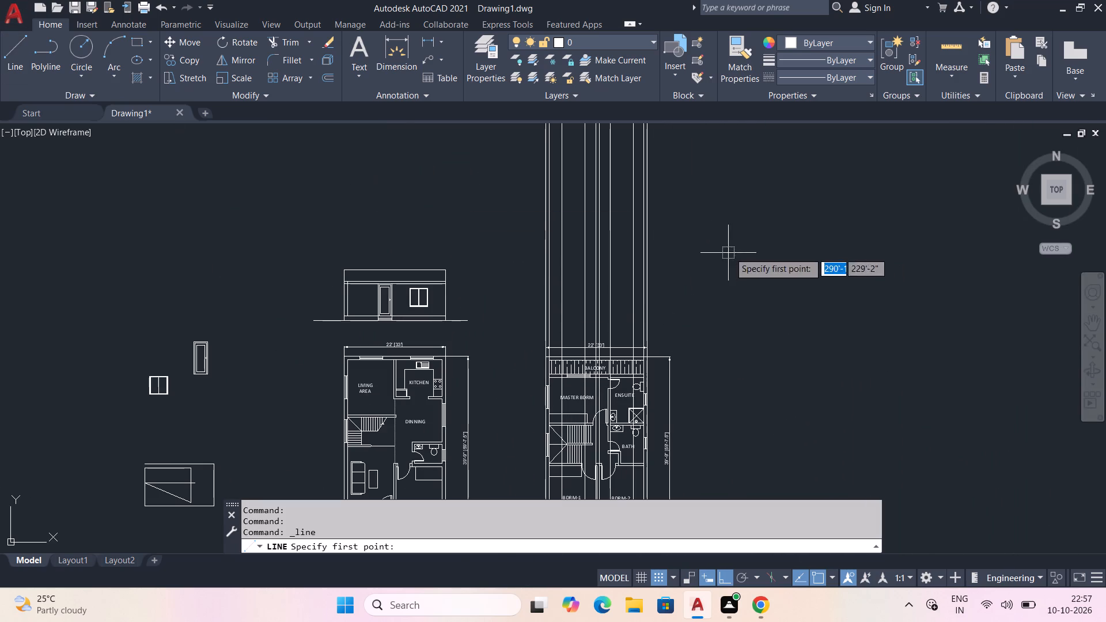
{"action": "left_click", "coordinate": [691, 306]}
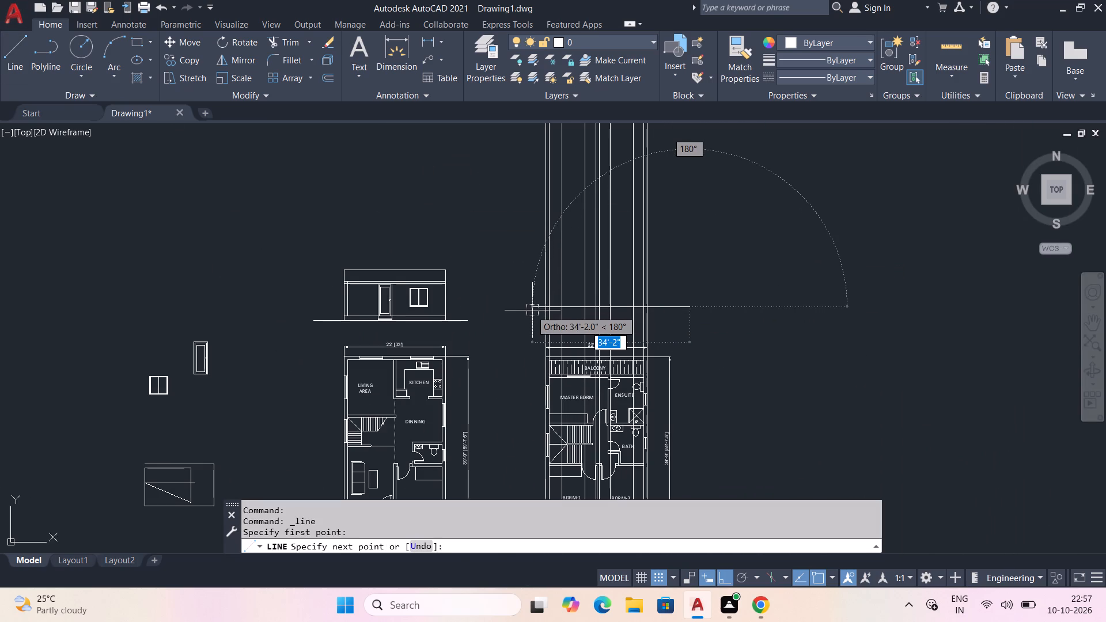
{"action": "left_click", "coordinate": [531, 310]}
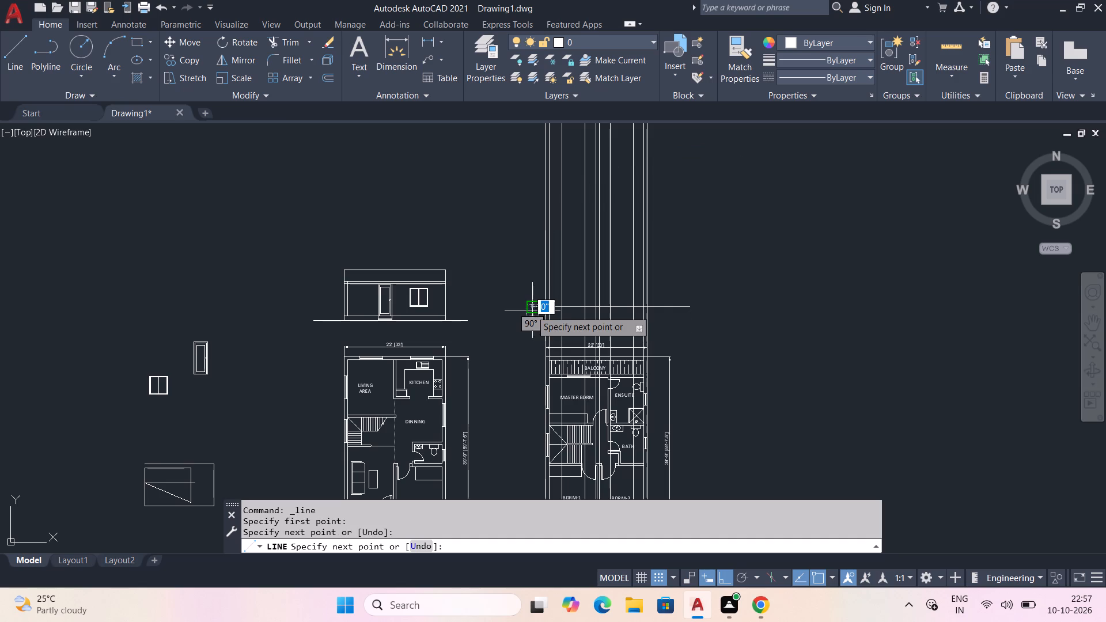
{"action": "key", "text": "Escape"}
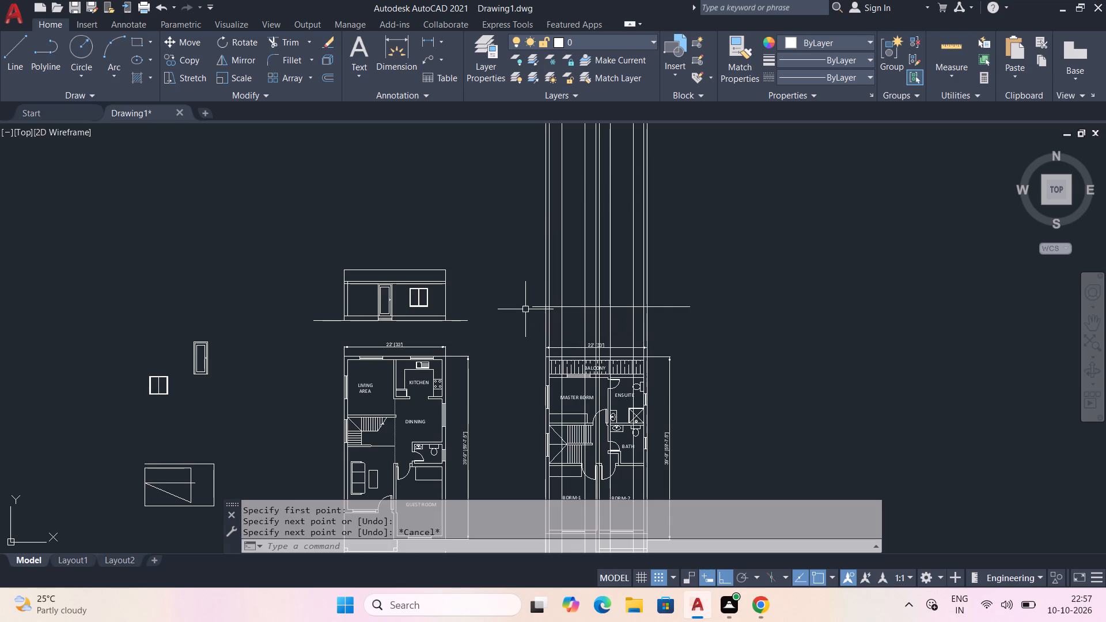
Offset the new horizontal line above the balcony plan 6" upward.
{"action": "type", "text": "OF"}
{"action": "key", "text": "space"}
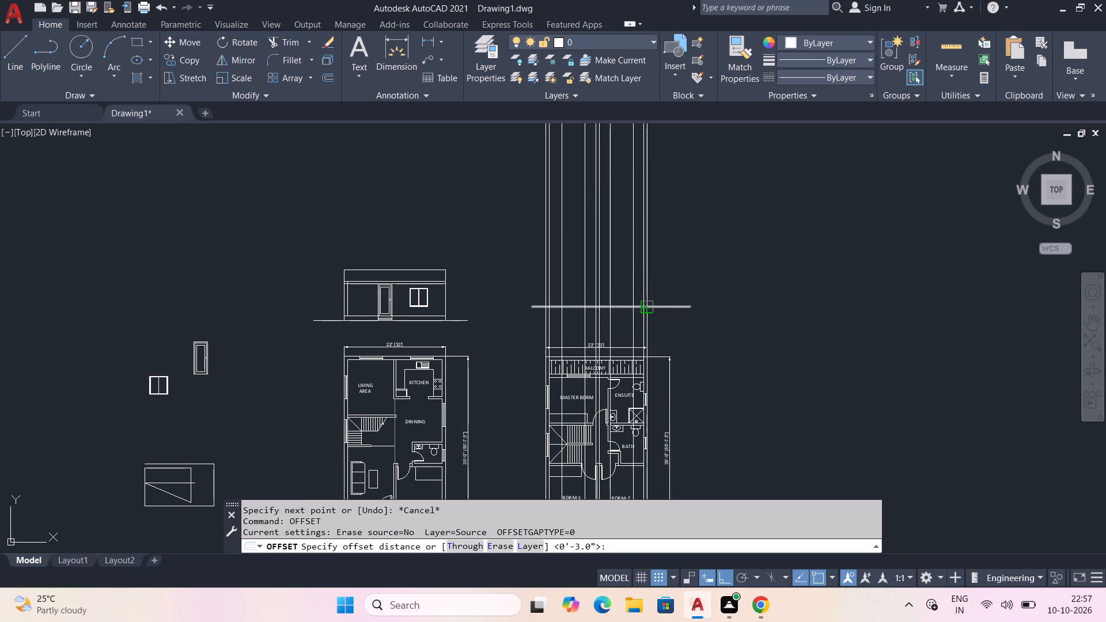
{"action": "key", "text": "6"}
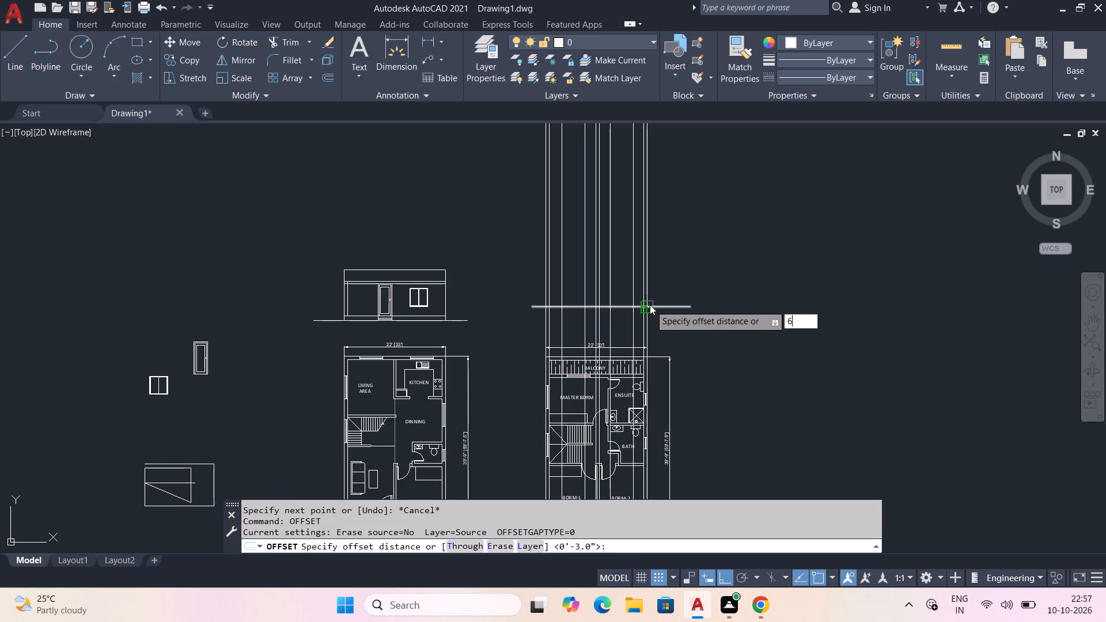
{"action": "type", "text": "\""}
{"action": "key", "text": "space"}
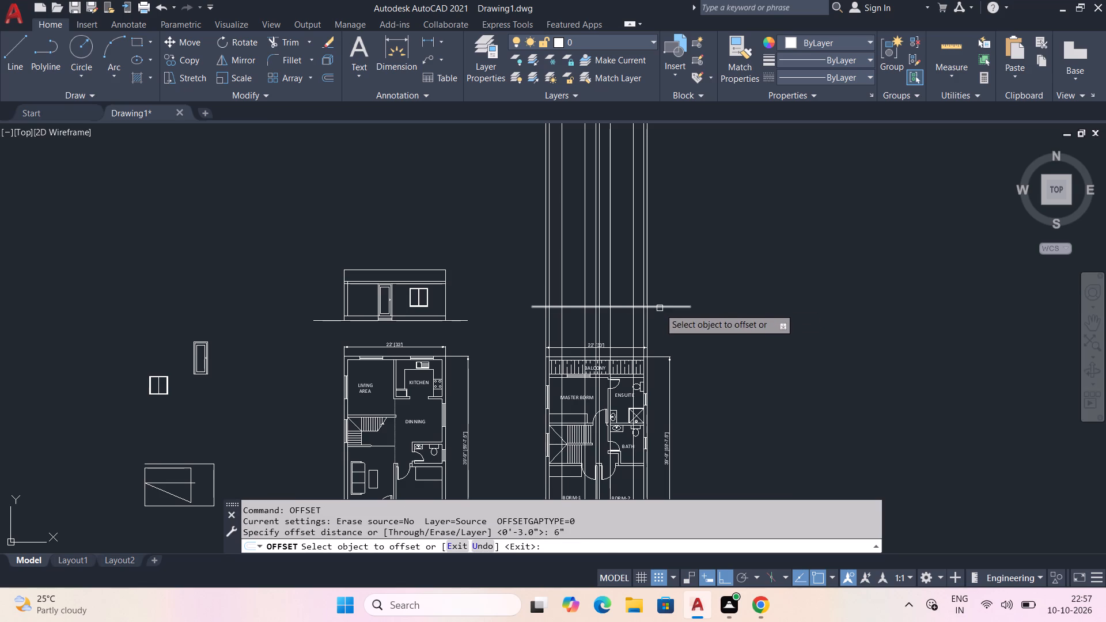
{"action": "left_click", "coordinate": [660, 308]}
{"action": "left_click", "coordinate": [660, 286]}
Examine the upper-floor plan from the balcony down to the two front bedrooms against the projection lines.
{"action": "scroll", "coordinate": [659, 285], "scroll_direction": "up", "scroll_amount": 1}
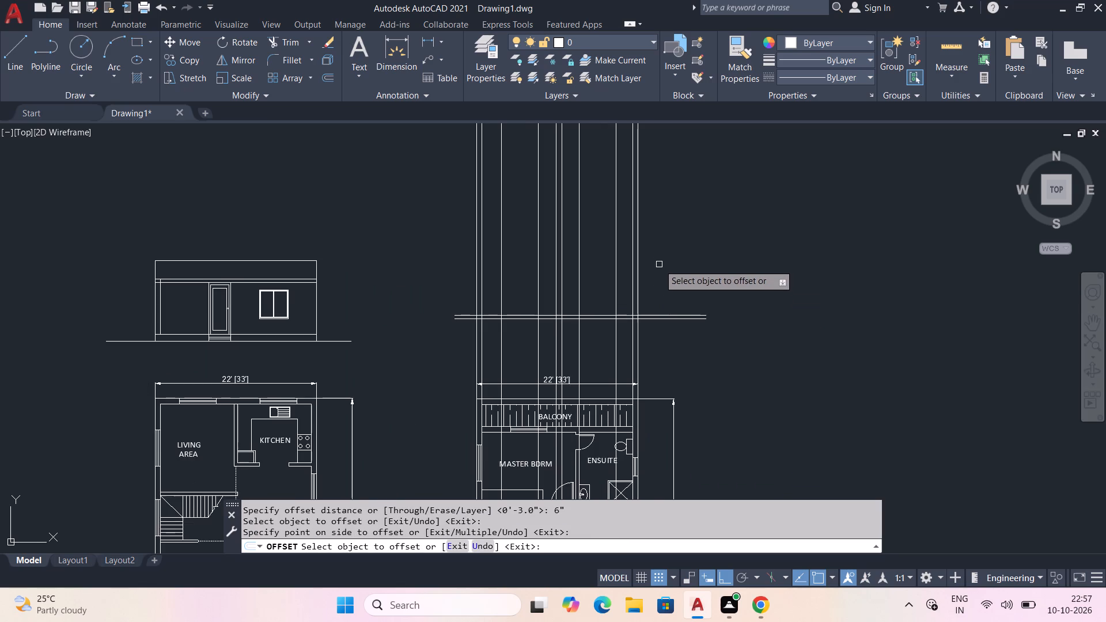
{"action": "scroll", "coordinate": [660, 260], "scroll_direction": "up", "scroll_amount": 1}
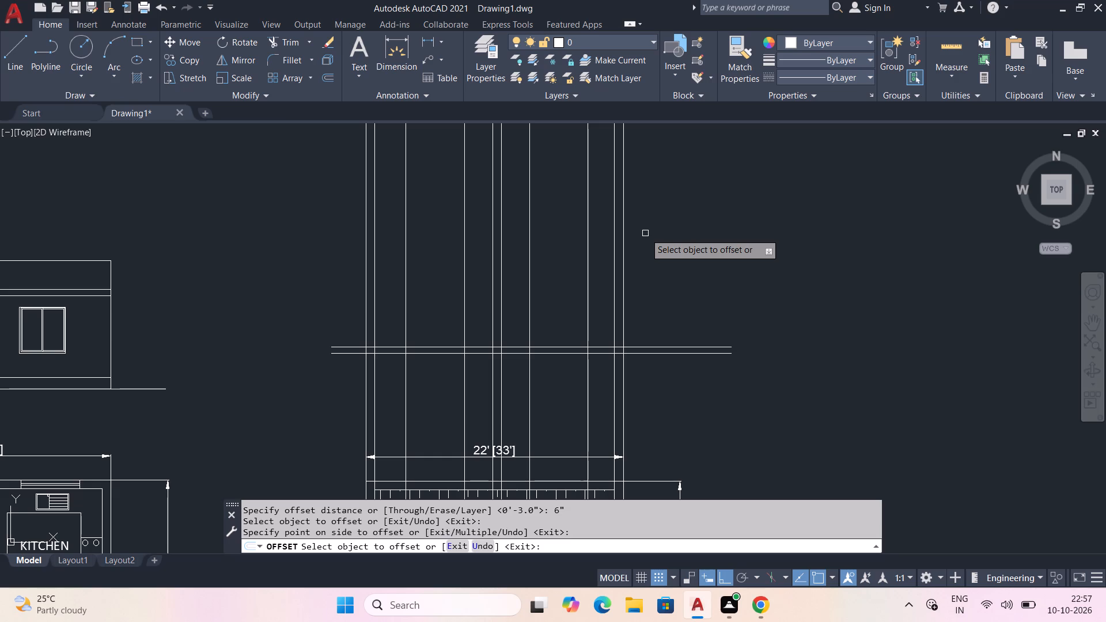
{"action": "middle_click_drag", "start_coordinate": [646, 235], "coordinate": [615, 115]}
{"action": "middle_click_drag", "start_coordinate": [650, 314], "coordinate": [667, 159]}
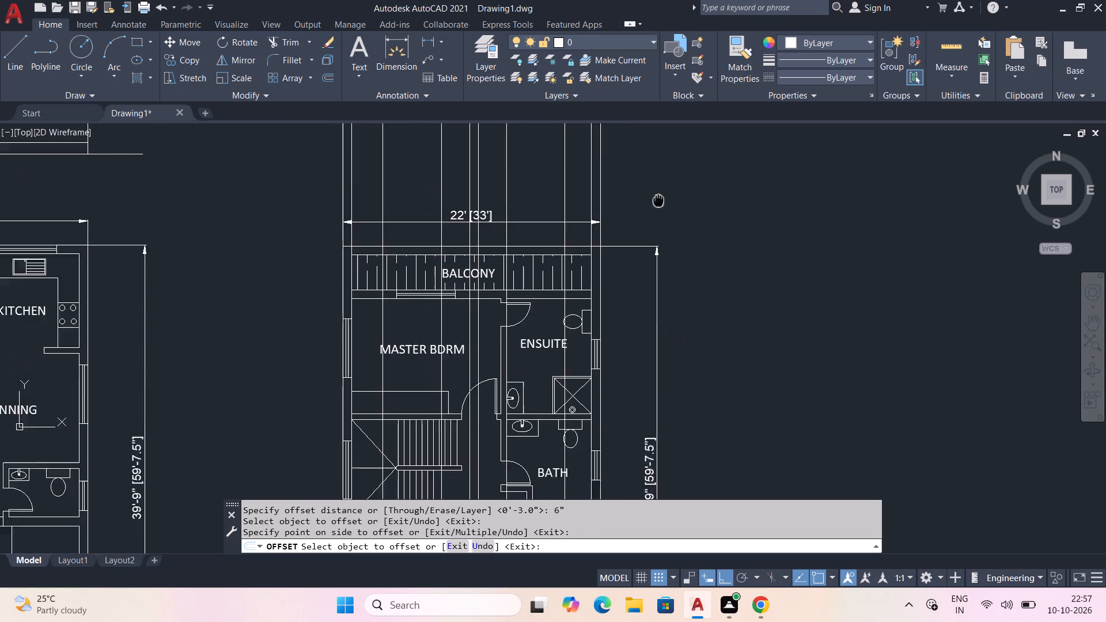
{"action": "middle_click_drag", "start_coordinate": [667, 159], "coordinate": [670, 135]}
{"action": "middle_click_drag", "start_coordinate": [668, 345], "coordinate": [679, 155]}
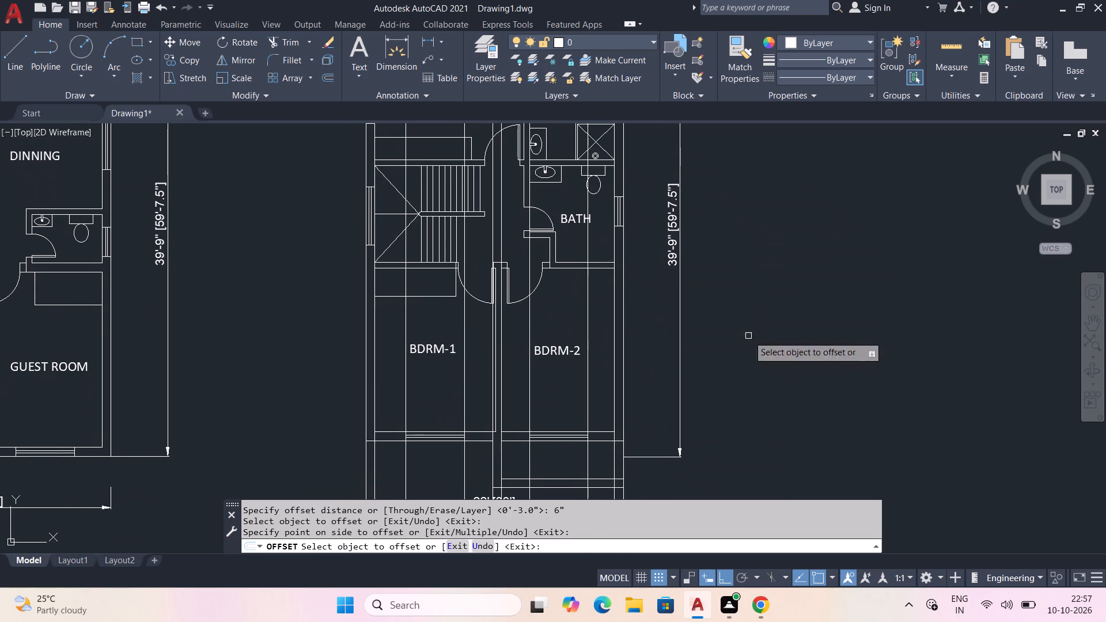
{"action": "middle_click_drag", "start_coordinate": [748, 336], "coordinate": [746, 315]}
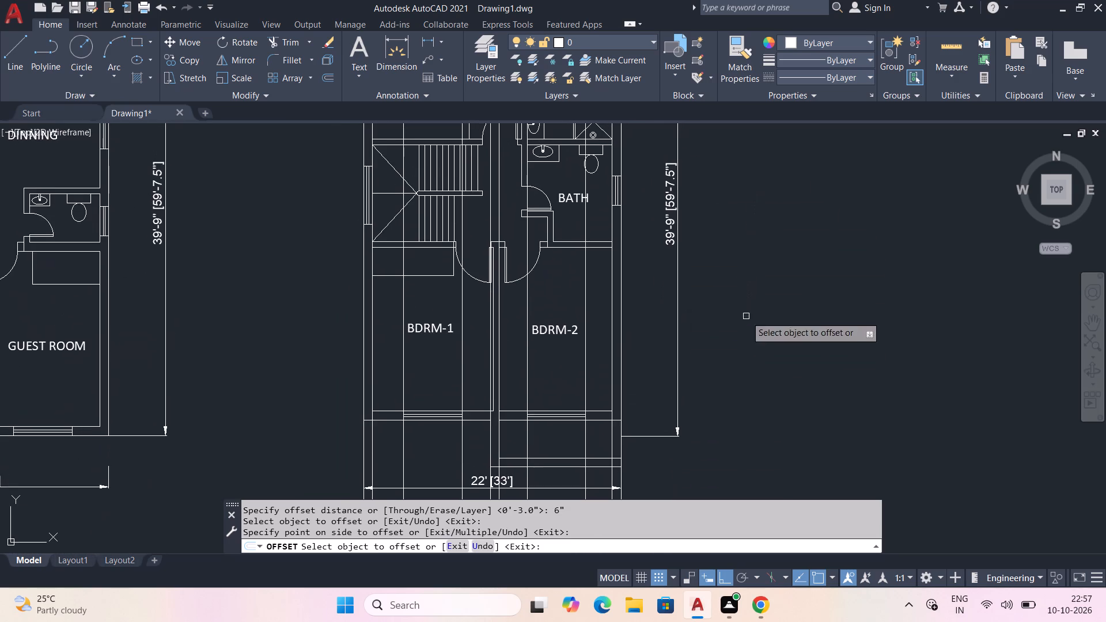
{"action": "middle_click_drag", "start_coordinate": [736, 259], "coordinate": [737, 490]}
{"action": "middle_click_drag", "start_coordinate": [740, 131], "coordinate": [740, 395]}
{"action": "middle_click_drag", "start_coordinate": [737, 320], "coordinate": [737, 344]}
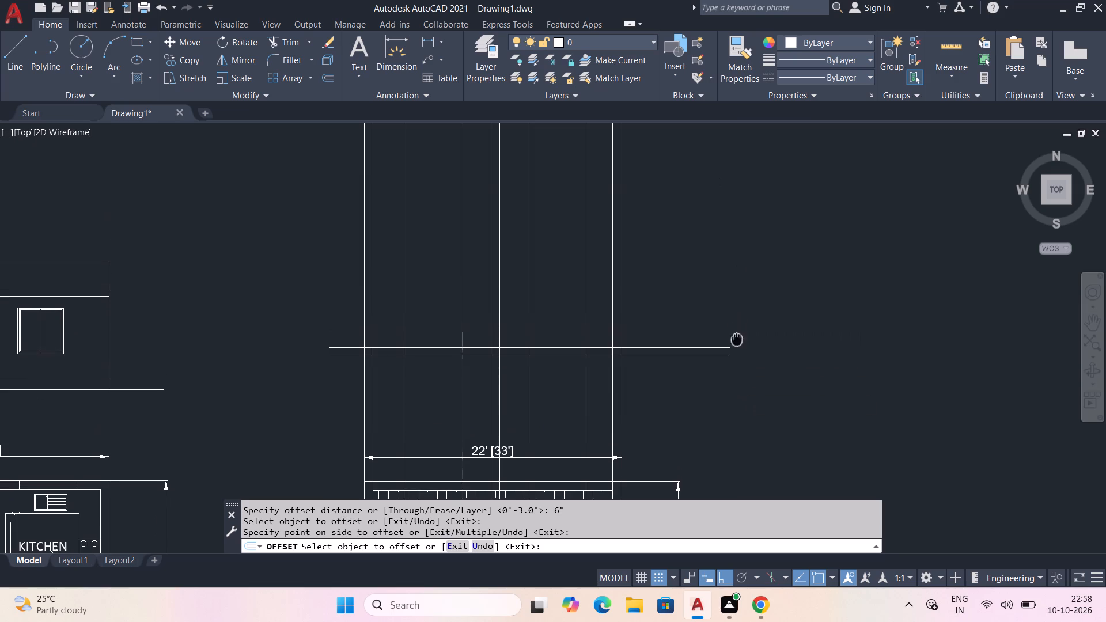
{"action": "middle_click_drag", "start_coordinate": [737, 344], "coordinate": [737, 346]}
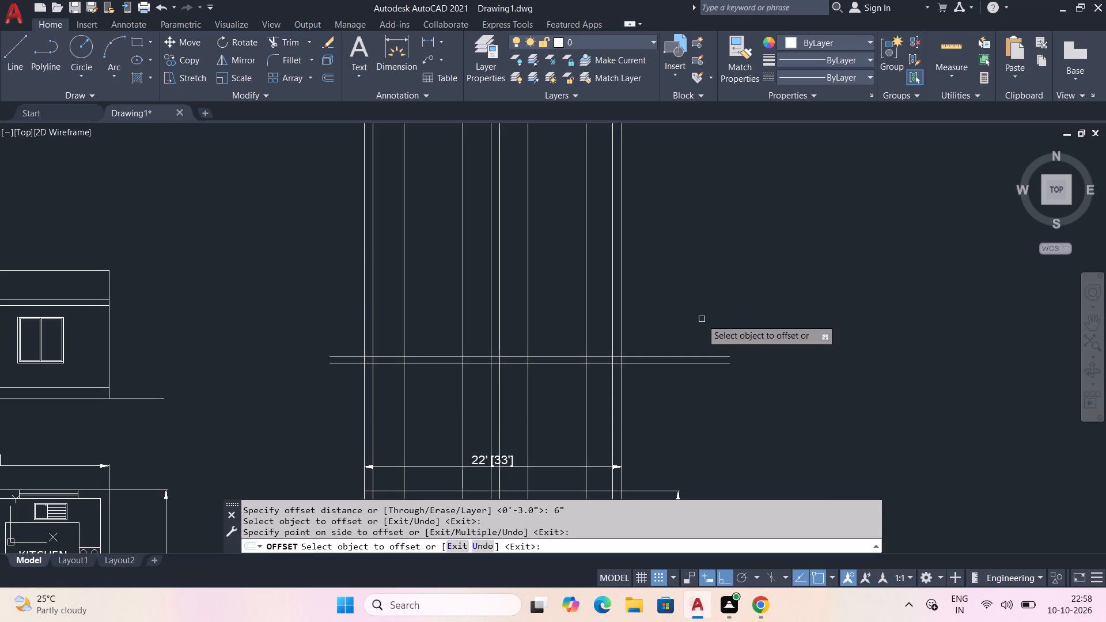
Offset the upper of the two horizontal lines above the balcony plan 7' upward.
{"action": "key", "text": "space"}
{"action": "key", "text": "space"}
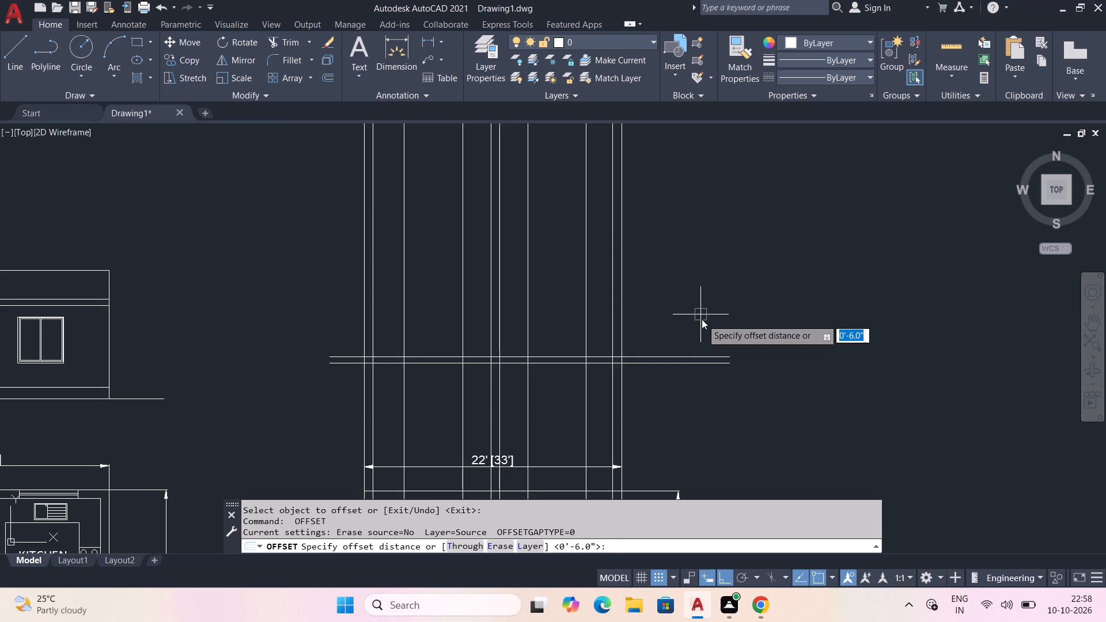
{"action": "type", "text": "7'"}
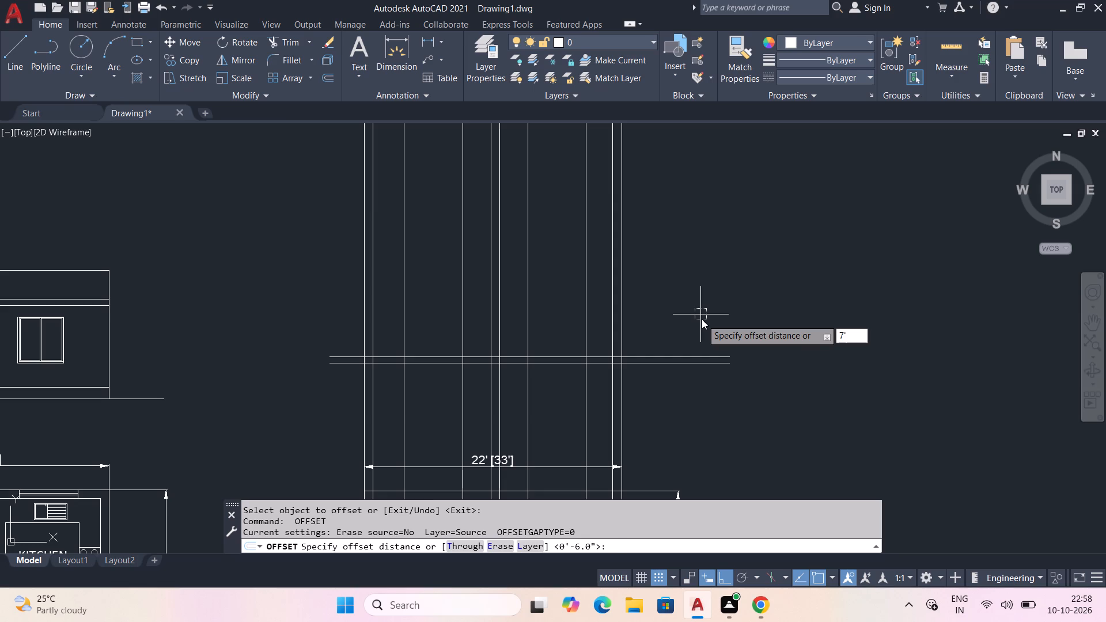
{"action": "key", "text": "space"}
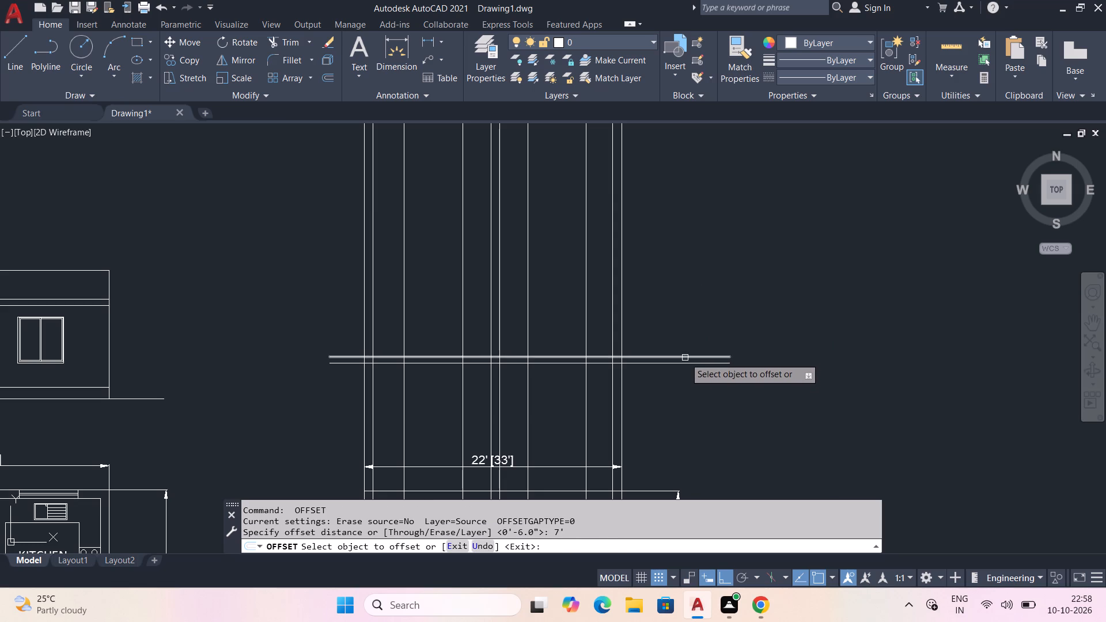
{"action": "left_click", "coordinate": [685, 358]}
{"action": "left_click", "coordinate": [675, 256]}
{"action": "key", "text": "space"}
Offset the topmost horizontal line above the balcony plan 6" upward.
{"action": "key", "text": "space"}
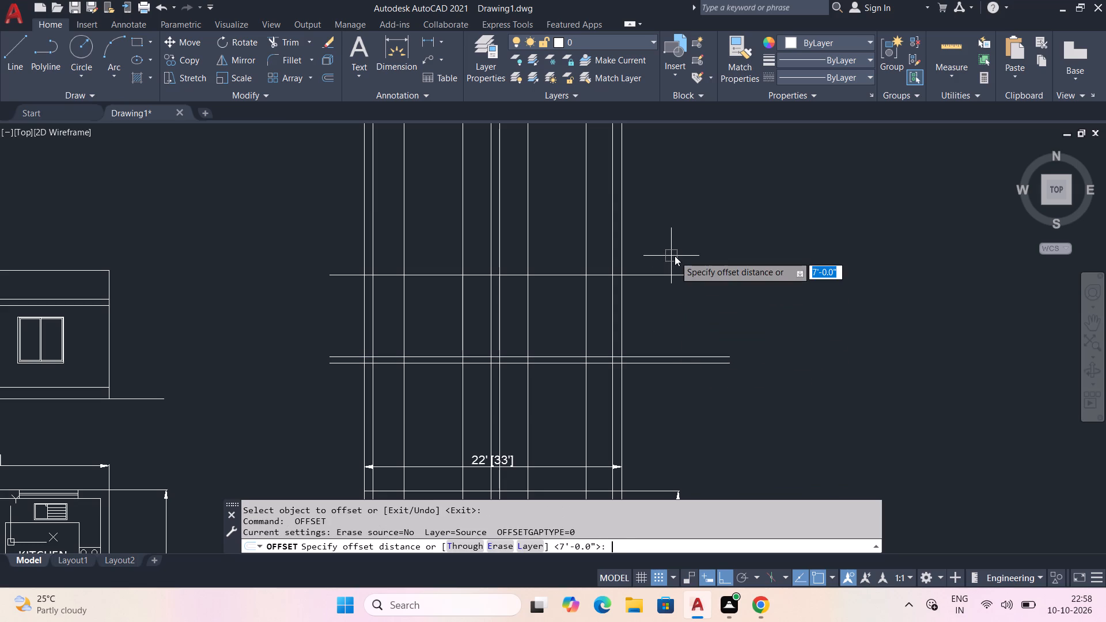
{"action": "key", "text": "6"}
{"action": "type", "text": "\""}
{"action": "key", "text": "space"}
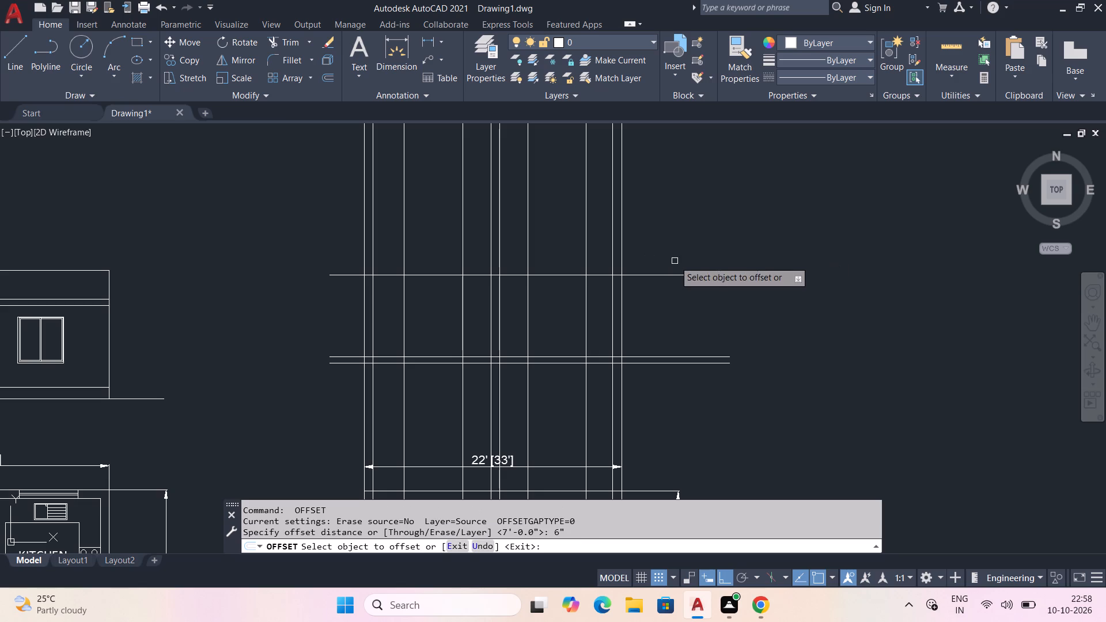
{"action": "left_click_drag", "start_coordinate": [673, 275], "coordinate": [670, 268]}
{"action": "left_click", "coordinate": [664, 223]}
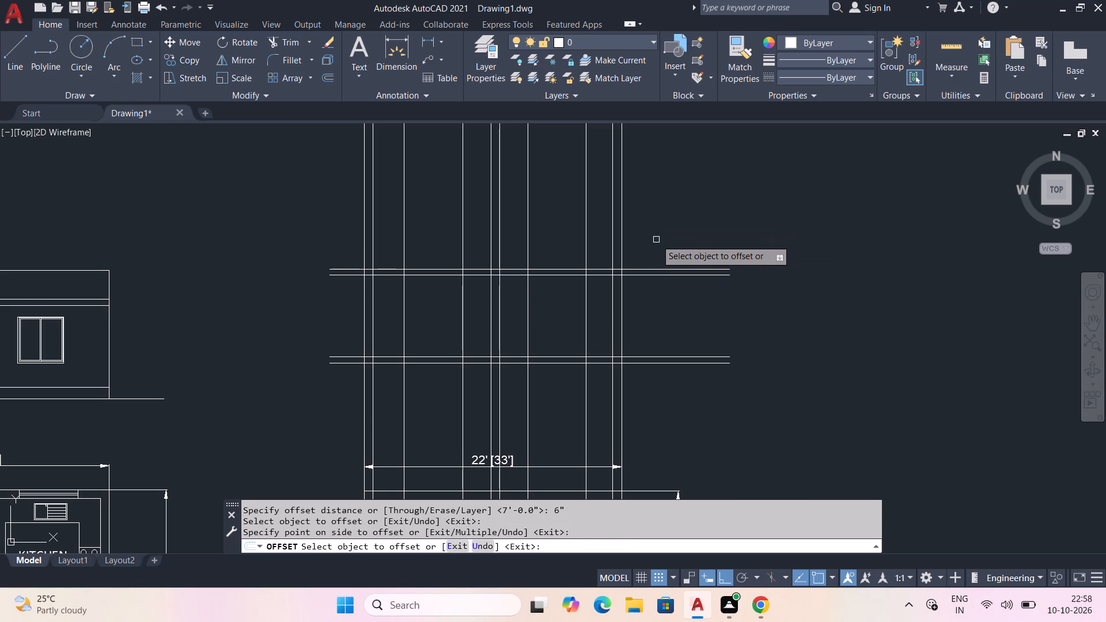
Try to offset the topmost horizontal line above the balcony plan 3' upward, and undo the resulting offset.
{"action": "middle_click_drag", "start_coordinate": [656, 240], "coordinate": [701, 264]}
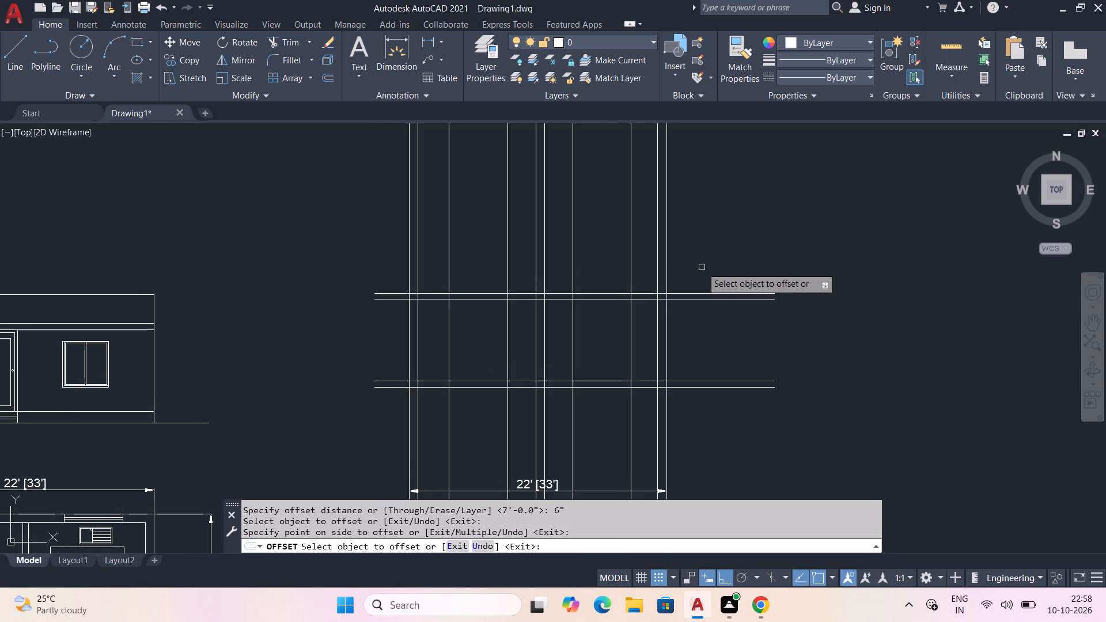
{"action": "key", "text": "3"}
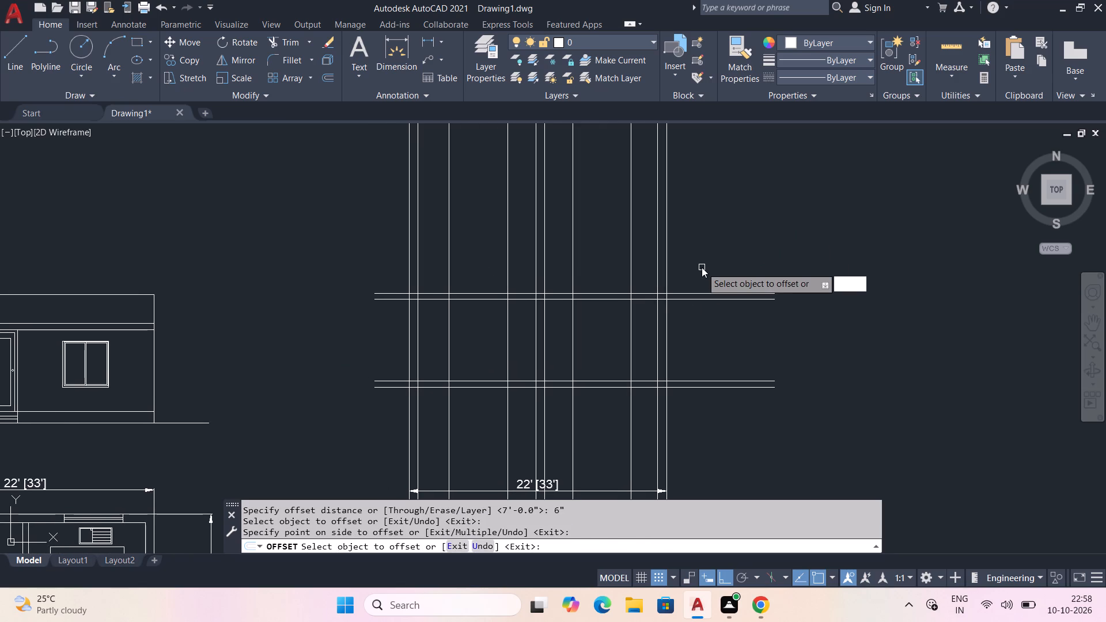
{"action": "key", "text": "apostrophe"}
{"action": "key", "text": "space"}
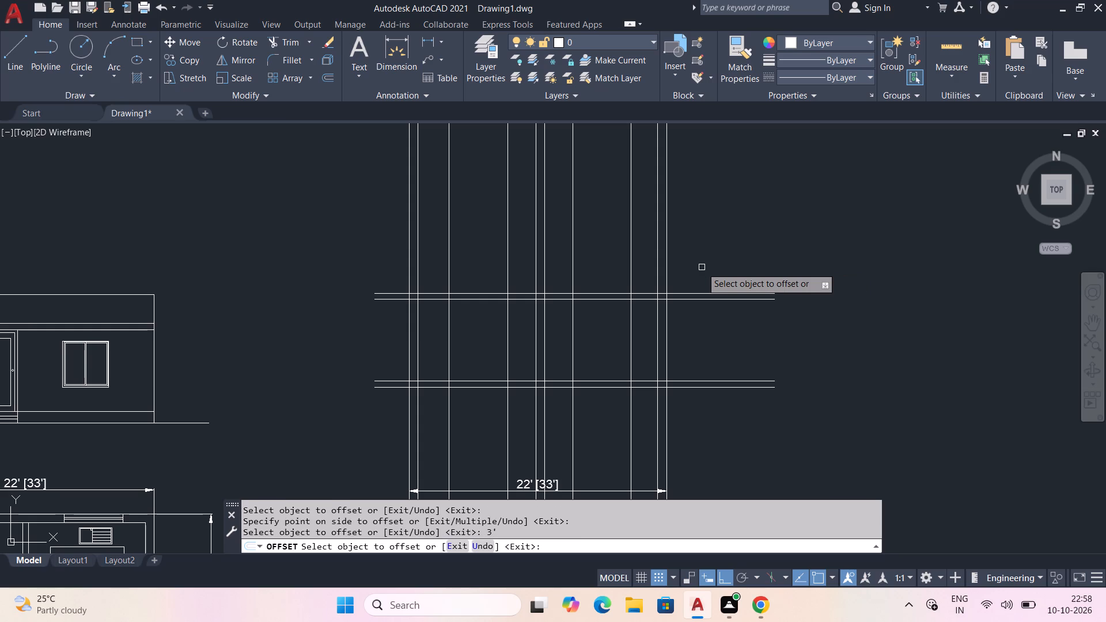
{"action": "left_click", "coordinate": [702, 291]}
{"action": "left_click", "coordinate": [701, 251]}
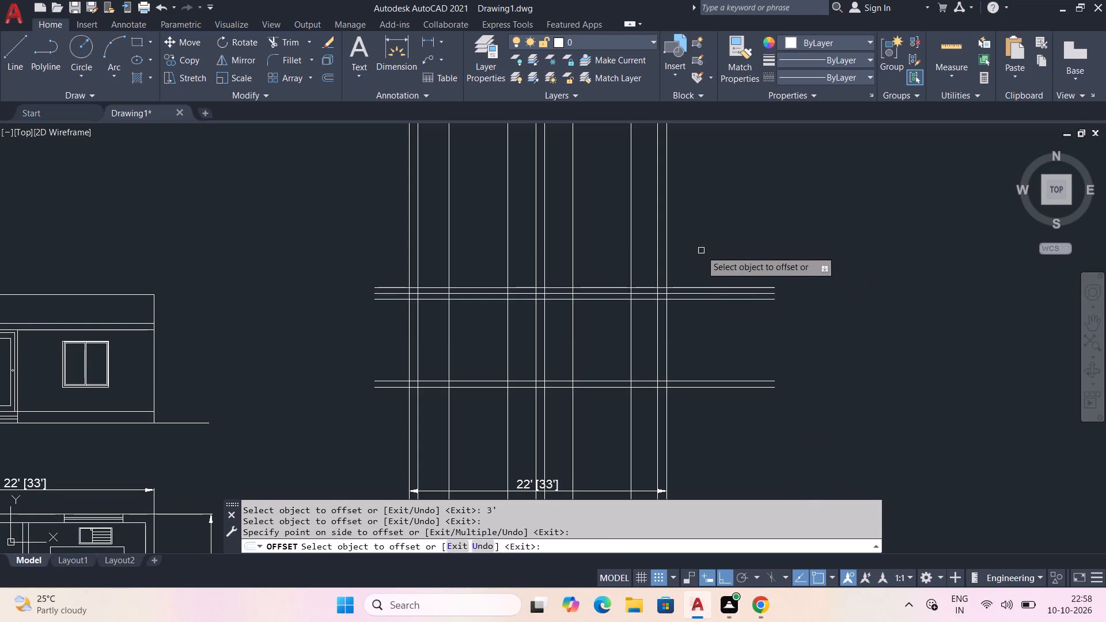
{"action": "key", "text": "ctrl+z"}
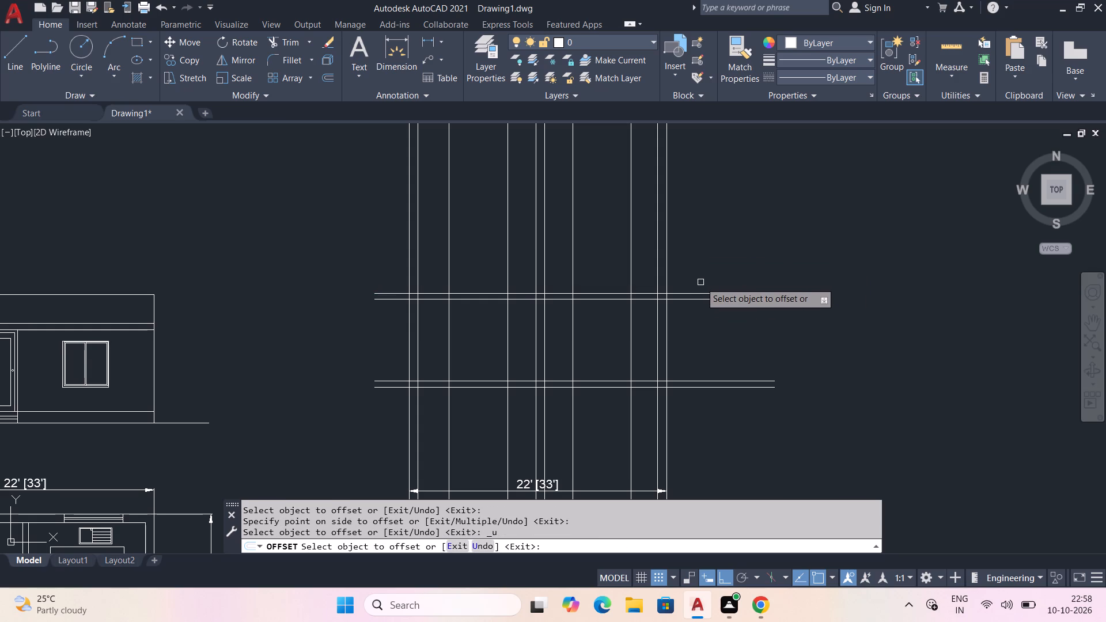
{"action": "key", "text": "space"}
Offset the topmost horizontal line above the balcony plan 3' upward.
{"action": "key", "text": "space"}
{"action": "type", "text": "3"}
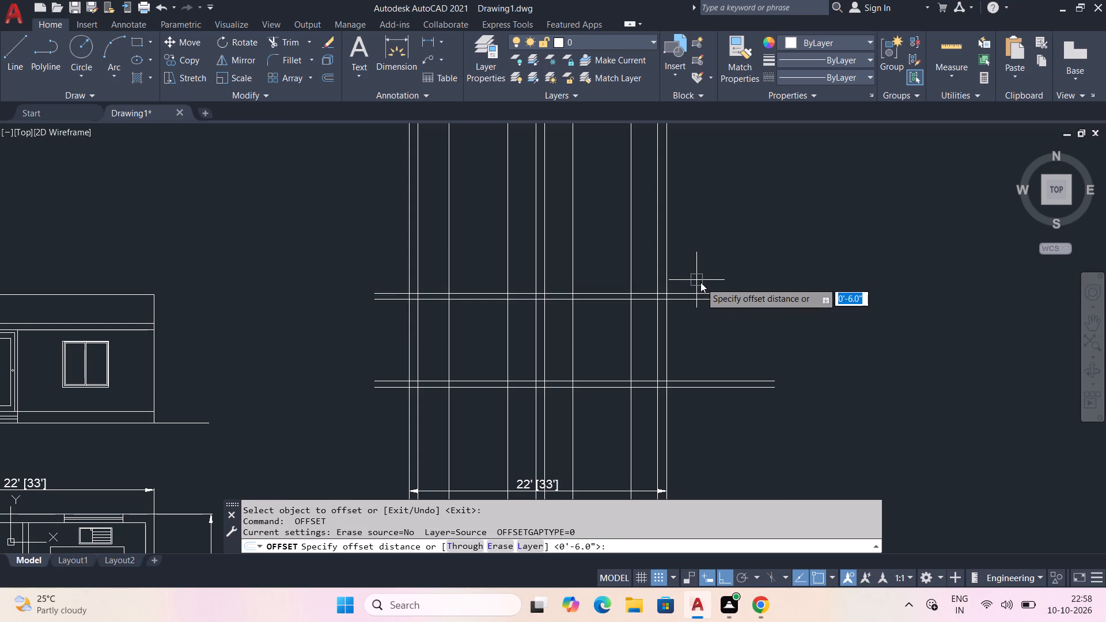
{"action": "type", "text": "'"}
{"action": "key", "text": "space"}
{"action": "left_click_drag", "start_coordinate": [709, 293], "coordinate": [709, 283]}
{"action": "left_click", "coordinate": [708, 246]}
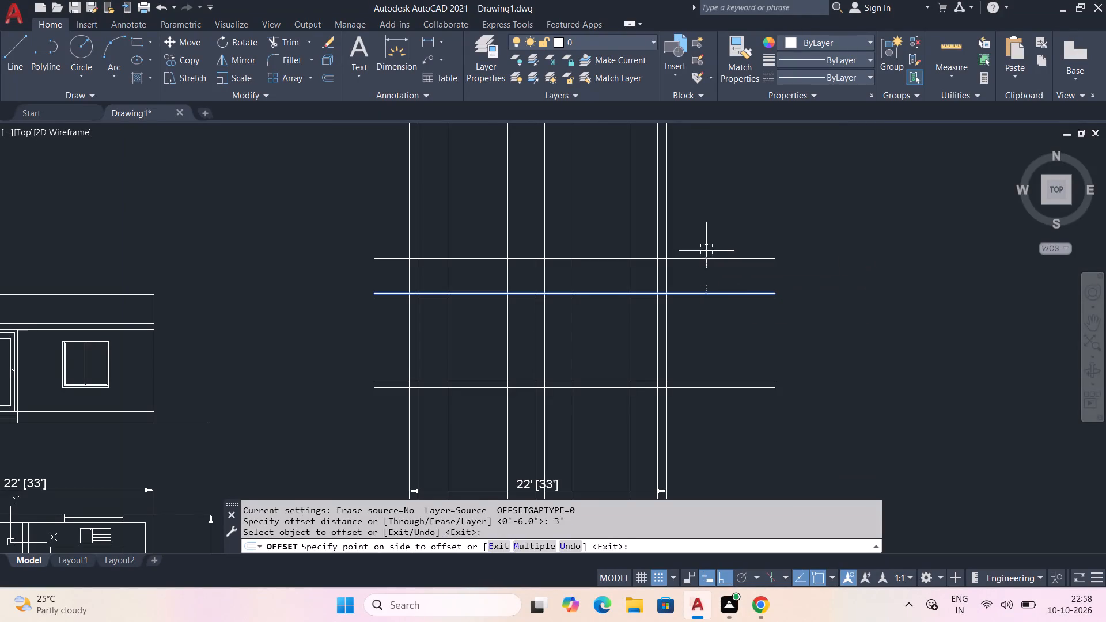
{"action": "key", "text": "space"}
Offset the new topmost horizontal line above the balcony plan 9" upward.
{"action": "key", "text": "space"}
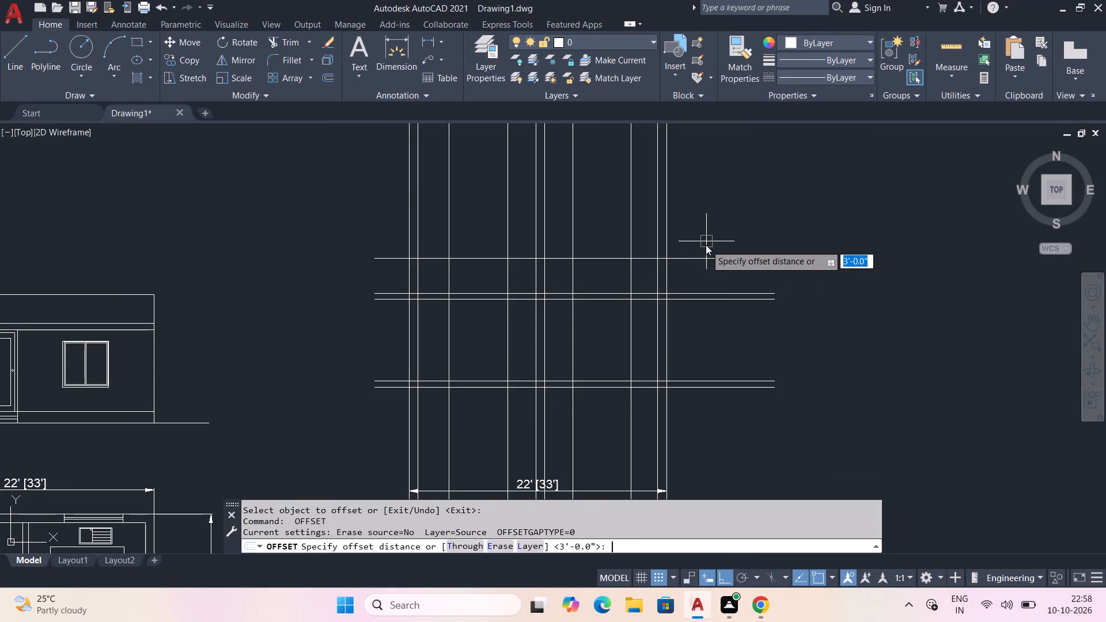
{"action": "key", "text": "3"}
{"action": "key", "text": "BackSpace"}
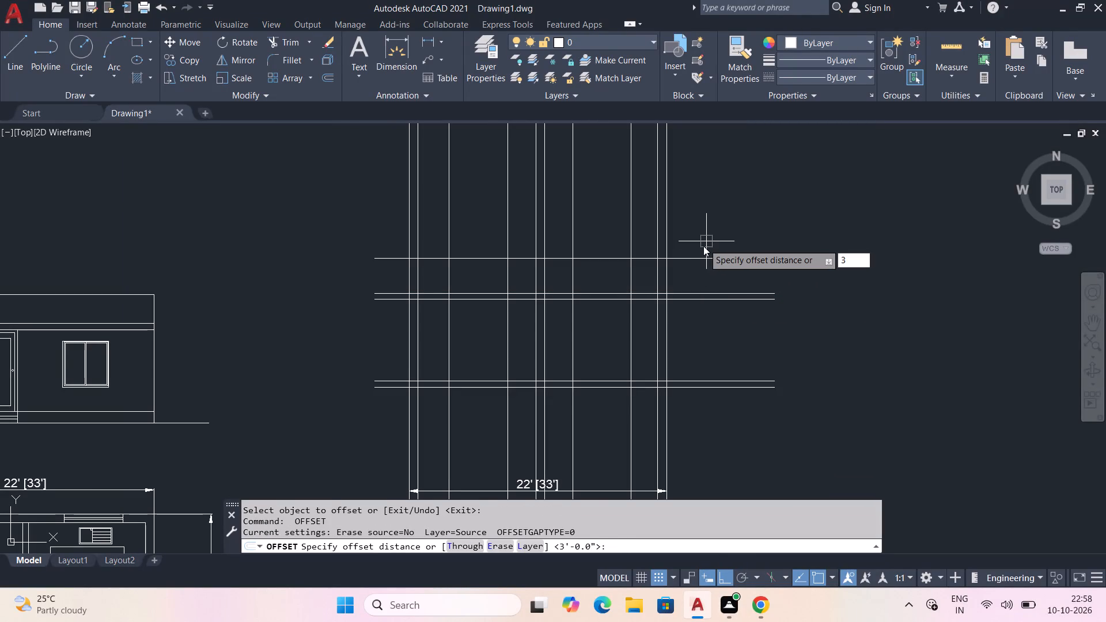
{"action": "type", "text": "9\""}
{"action": "key", "text": "space"}
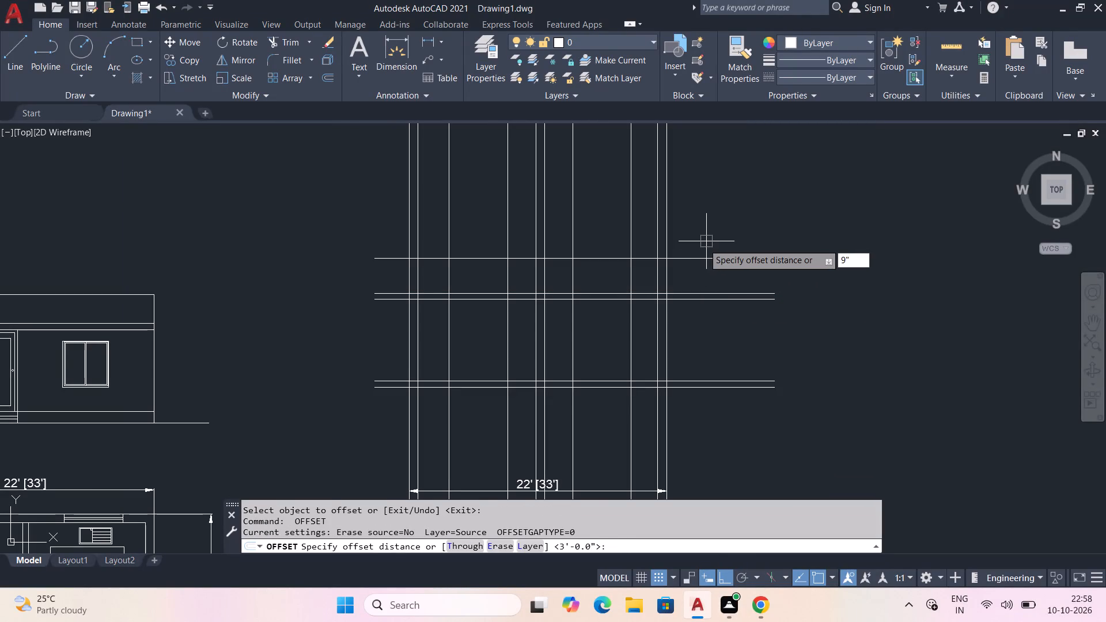
{"action": "left_click", "coordinate": [707, 260]}
{"action": "left_click", "coordinate": [705, 234]}
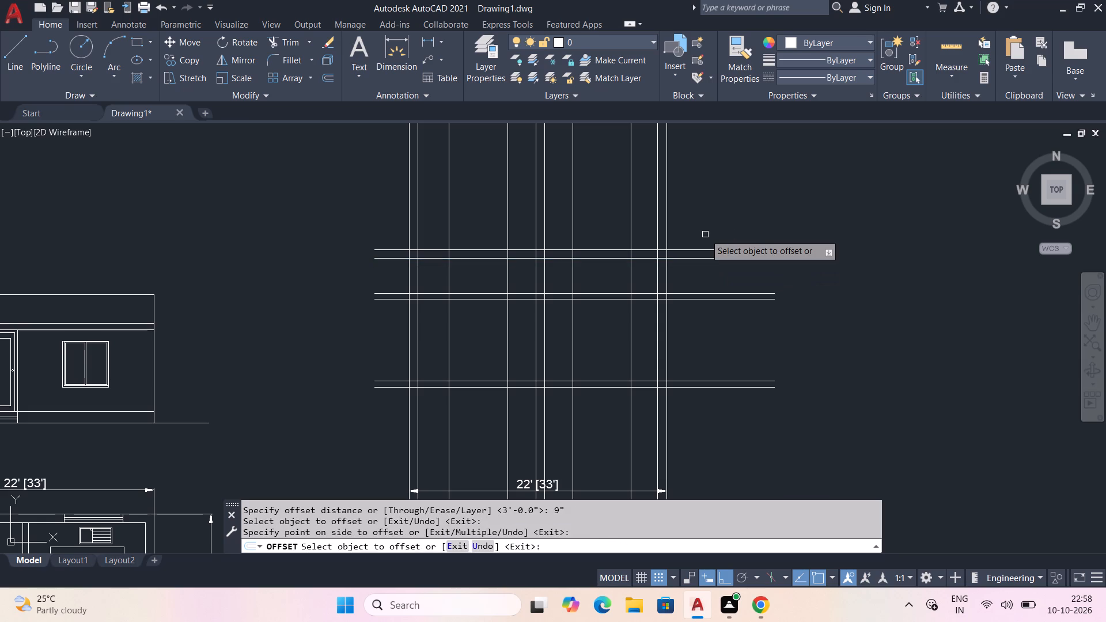
{"action": "key", "text": "Escape"}
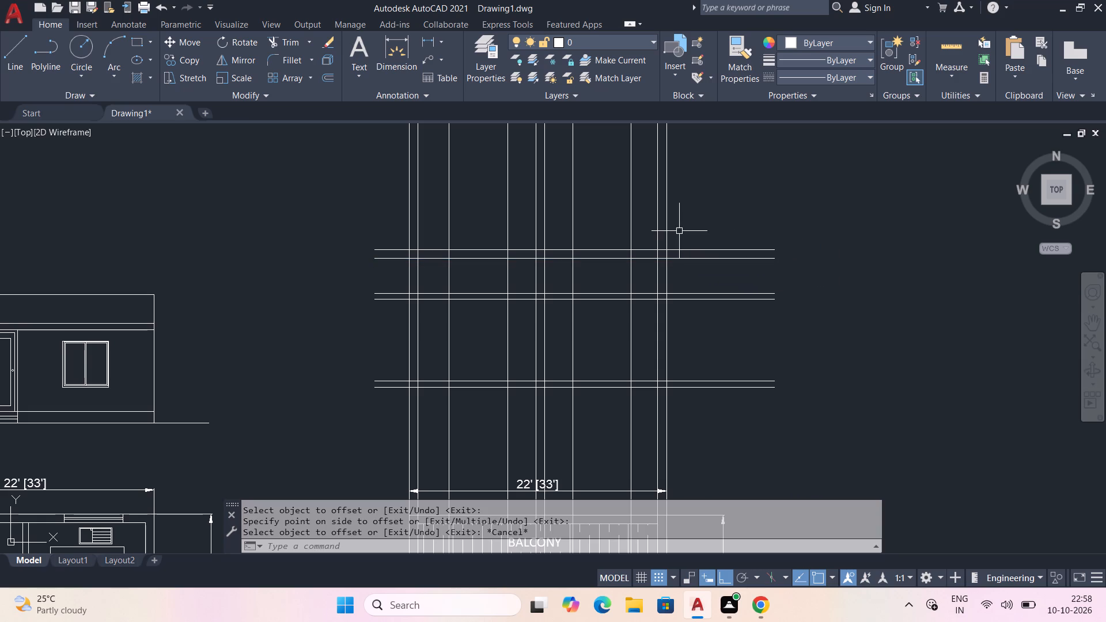
Trim all vertical projection lines above the topmost horizontal line of the upper-floor elevation.
{"action": "type", "text": "TR"}
{"action": "key", "text": "space"}
{"action": "left_click_drag", "start_coordinate": [696, 211], "coordinate": [473, 200]}
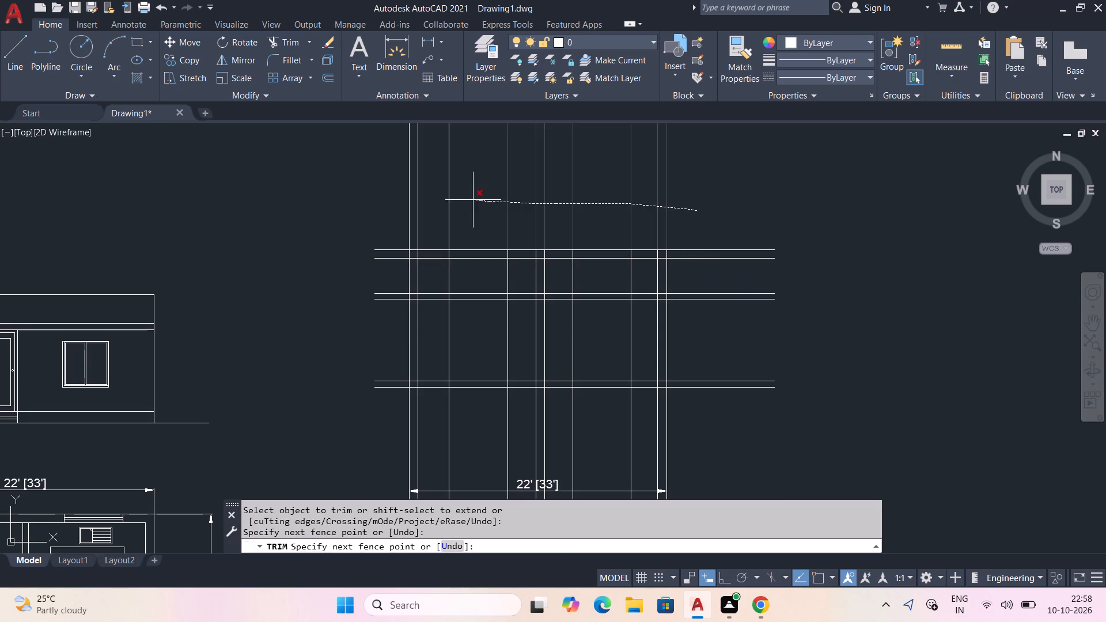
{"action": "left_click_drag", "start_coordinate": [473, 200], "coordinate": [393, 203]}
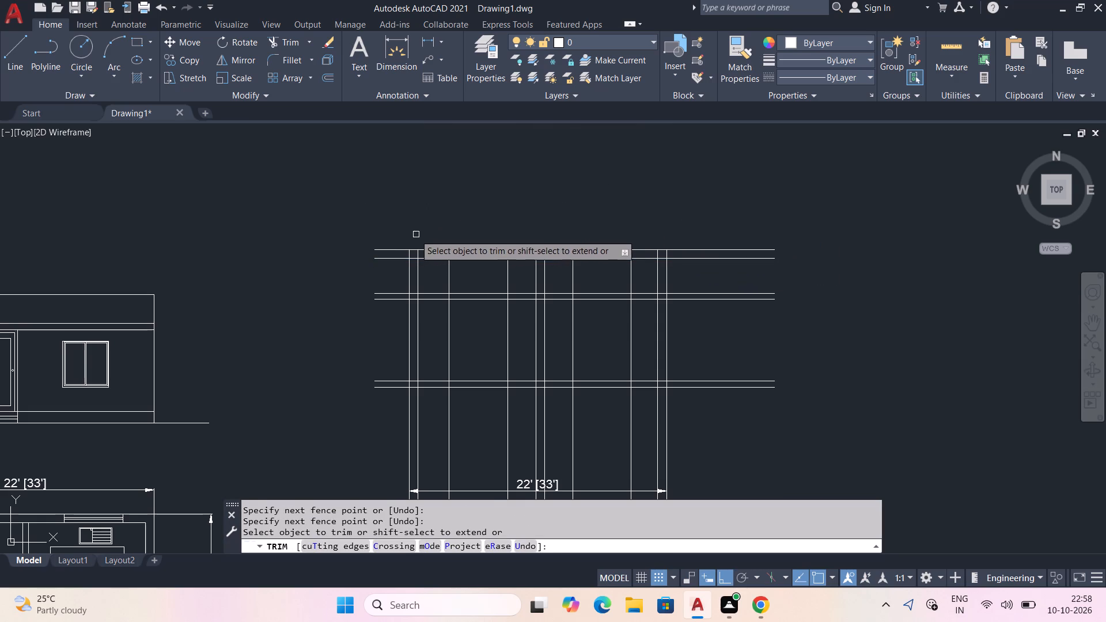
Trim the six inner vertical lines within the 3' band and the left inner wall line within the 7' band.
{"action": "left_click_drag", "start_coordinate": [438, 278], "coordinate": [515, 277]}
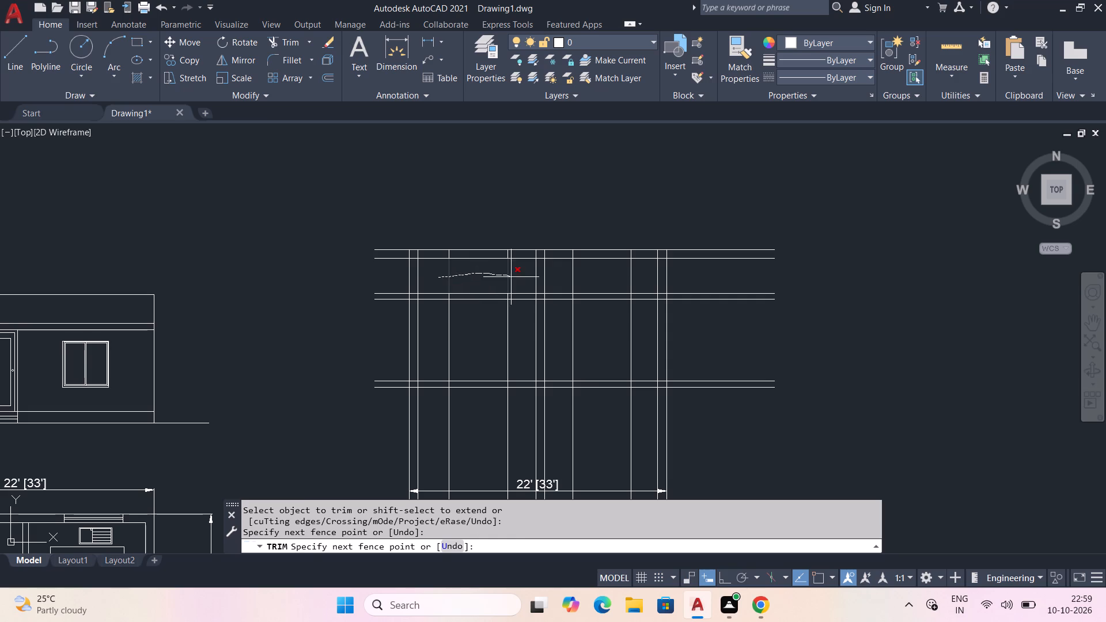
{"action": "left_click_drag", "start_coordinate": [515, 277], "coordinate": [638, 279]}
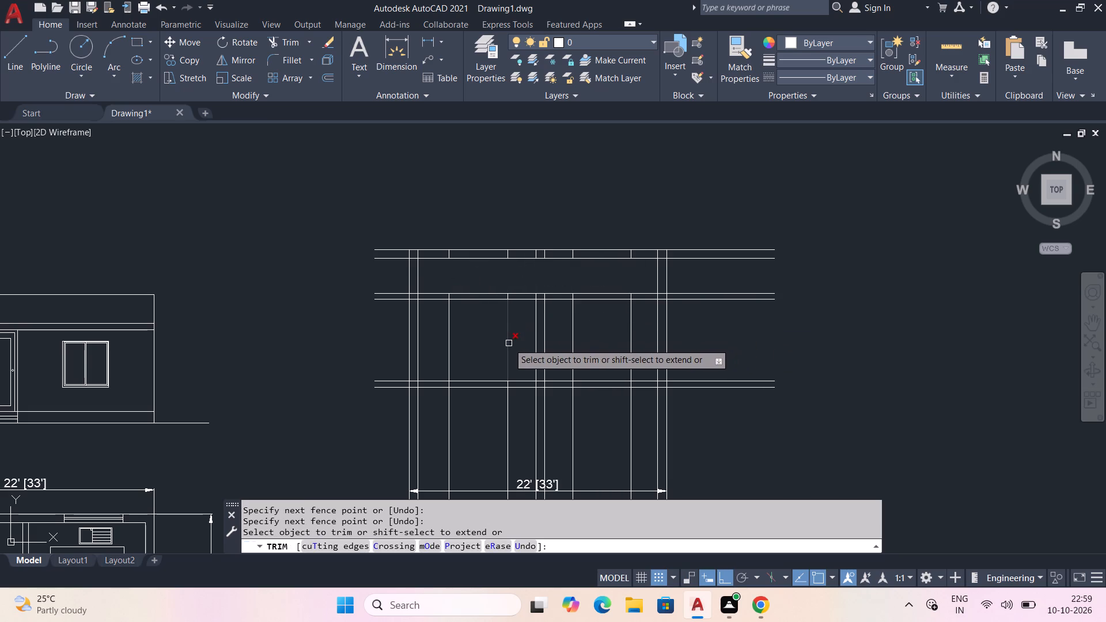
{"action": "left_click", "coordinate": [416, 325]}
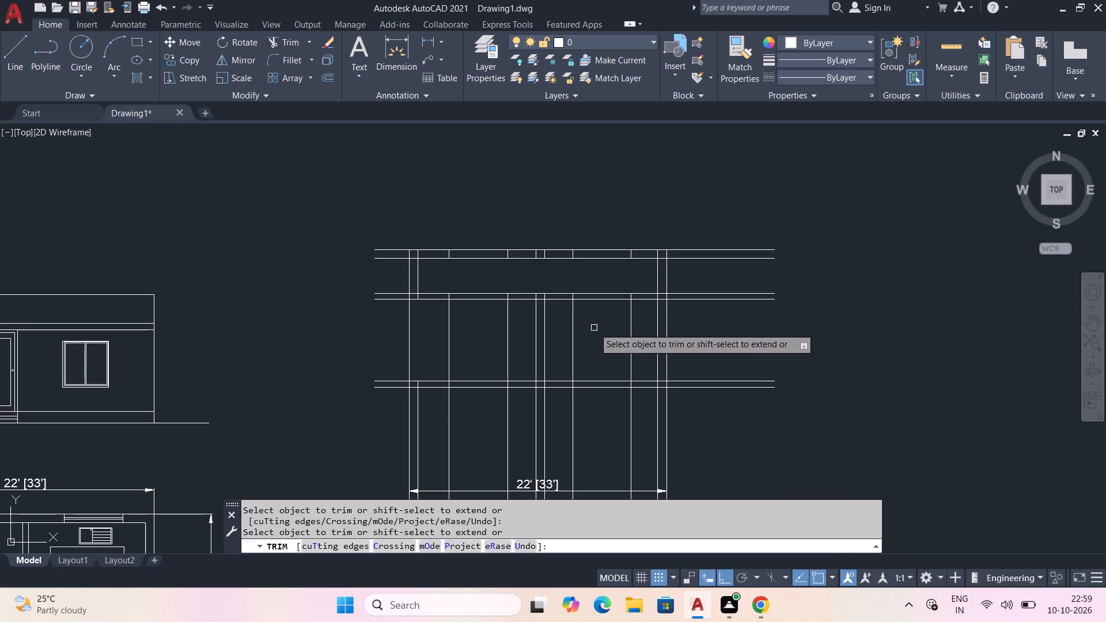
{"action": "key", "text": "Escape"}
Extend the left line of the central vertical pair up through the 3' band to the 9" top strip.
{"action": "type", "text": "EX"}
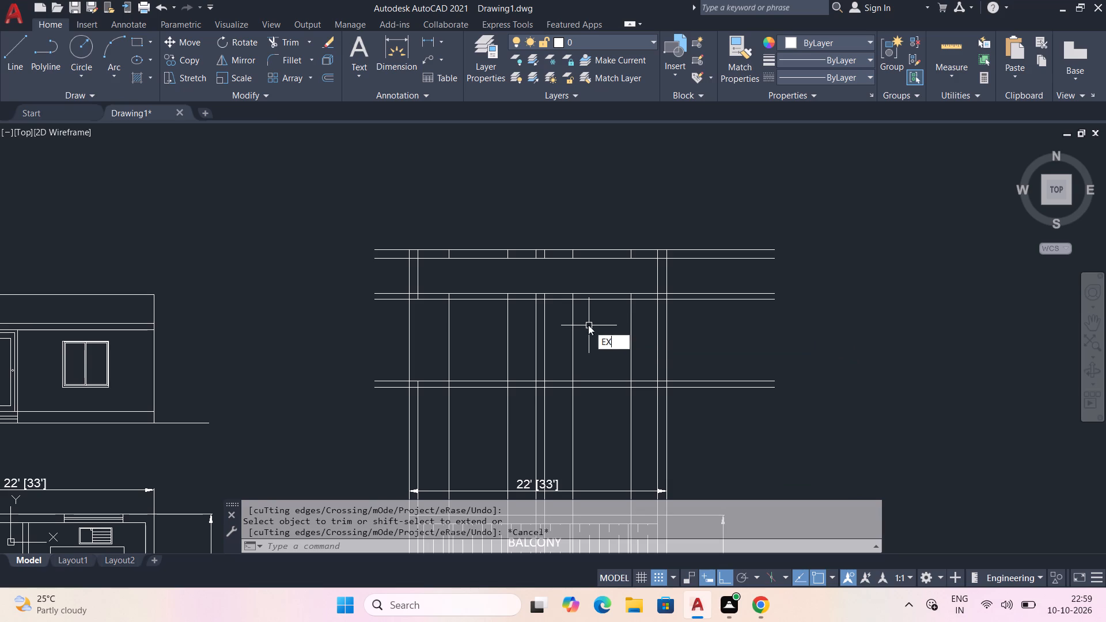
{"action": "key", "text": "space"}
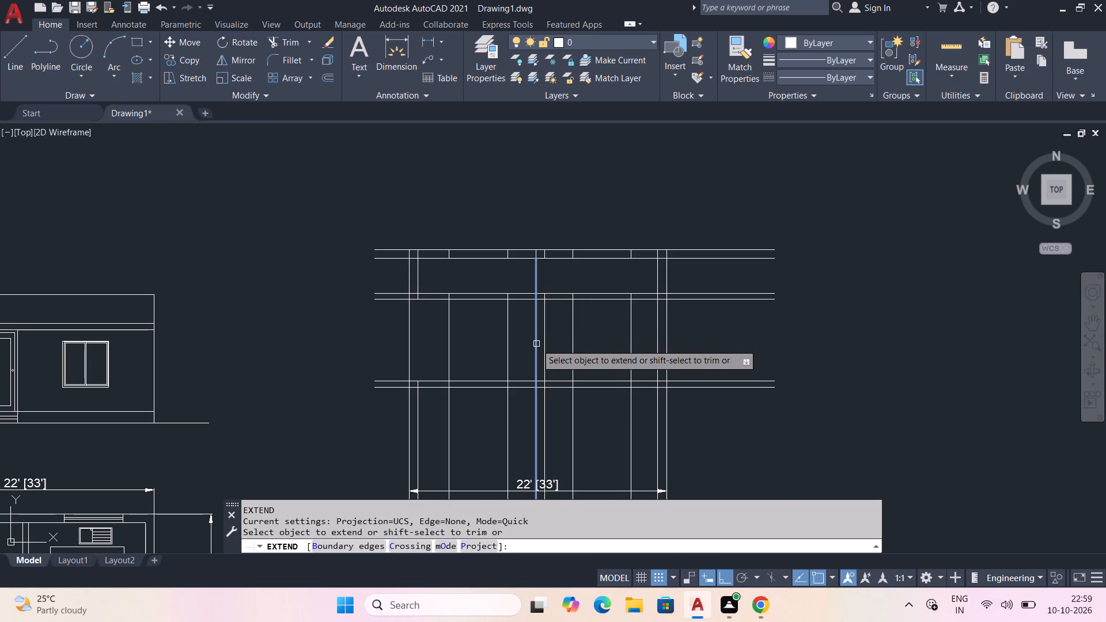
{"action": "left_click", "coordinate": [536, 344]}
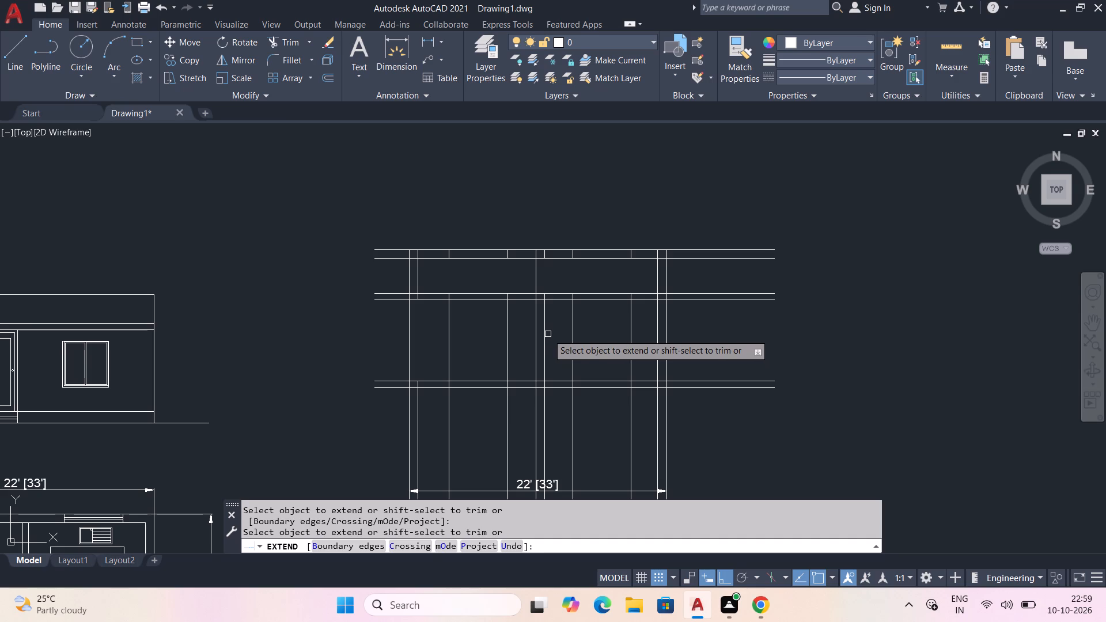
{"action": "key", "text": "Escape"}
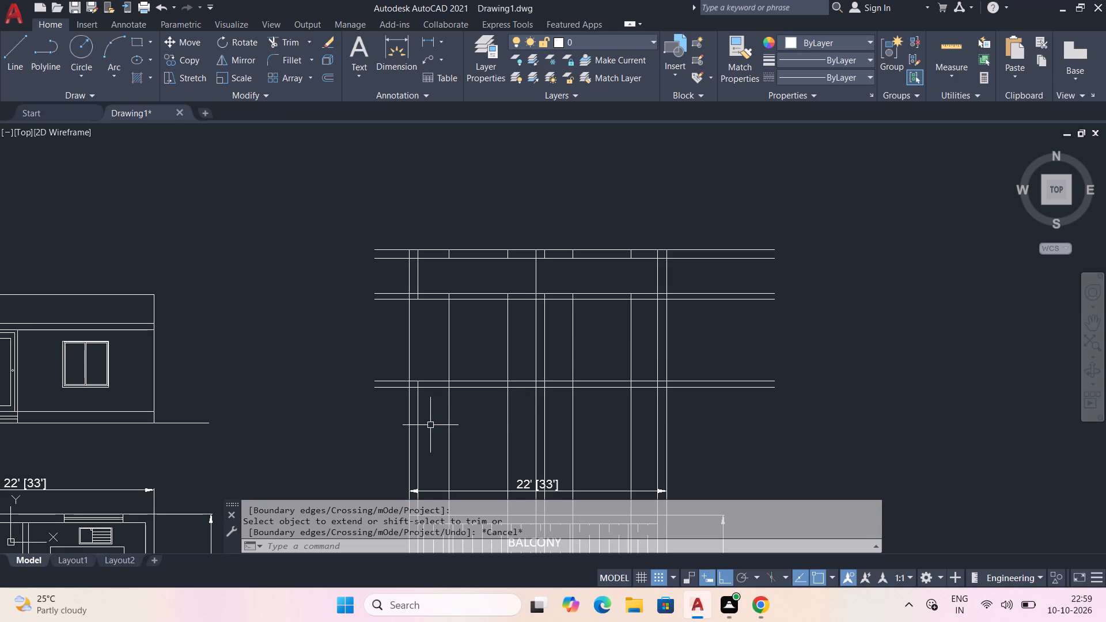
Stretch the loose double-pane window block beside the ground-floor plan to about 4'-11" high and 4'-11" wide.
{"action": "middle_click_drag", "start_coordinate": [229, 324], "coordinate": [458, 246]}
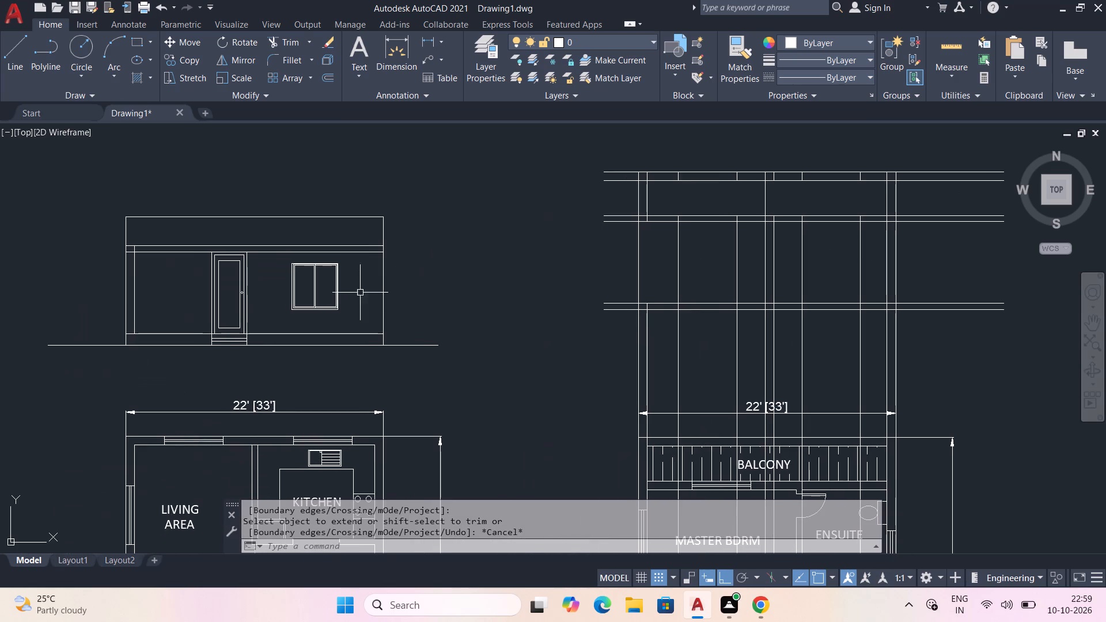
{"action": "left_click", "coordinate": [289, 278]}
{"action": "key", "text": "Escape"}
{"action": "scroll", "coordinate": [263, 301], "scroll_direction": "down", "scroll_amount": 2}
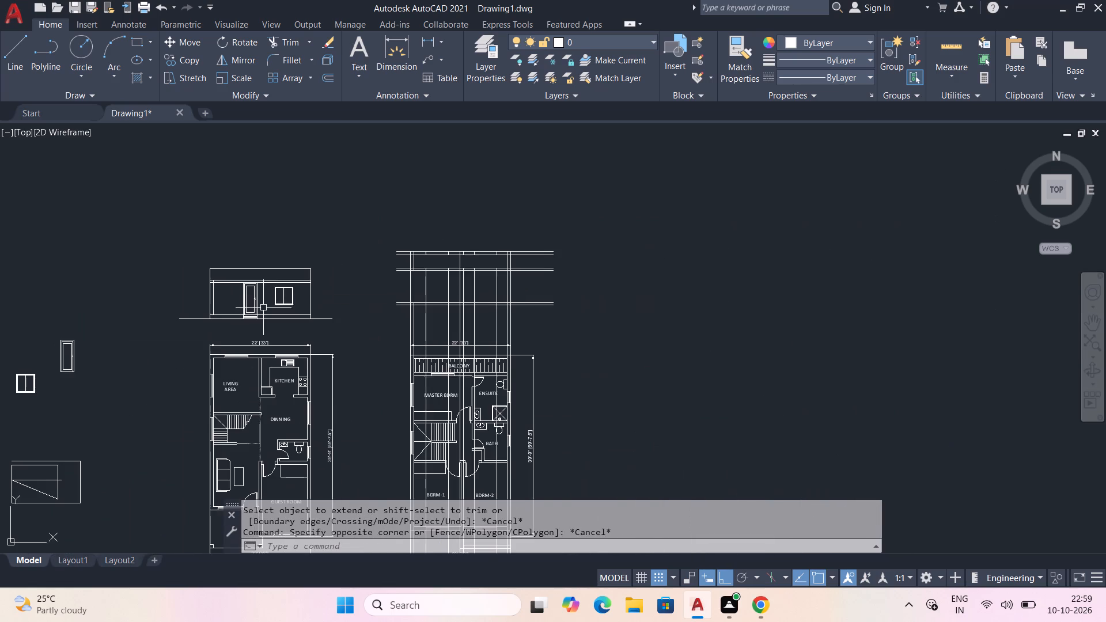
{"action": "middle_click_drag", "start_coordinate": [142, 317], "coordinate": [335, 274]}
{"action": "scroll", "coordinate": [214, 332], "scroll_direction": "up", "scroll_amount": 2}
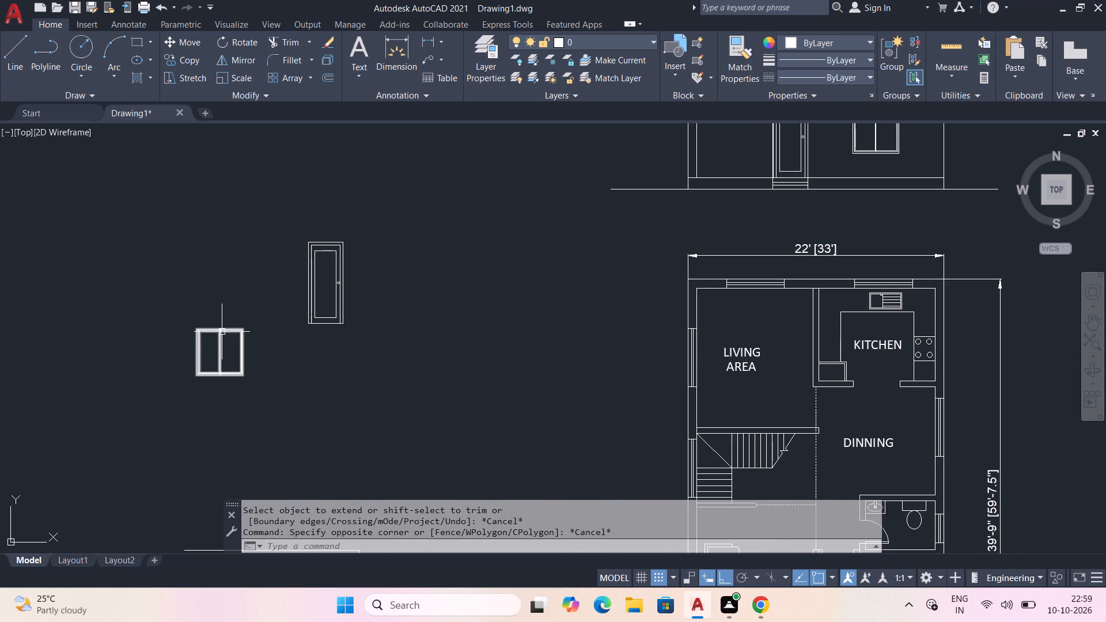
{"action": "left_click", "coordinate": [222, 332]}
{"action": "left_click_drag", "start_coordinate": [195, 331], "coordinate": [191, 298]}
{"action": "left_click", "coordinate": [191, 298]}
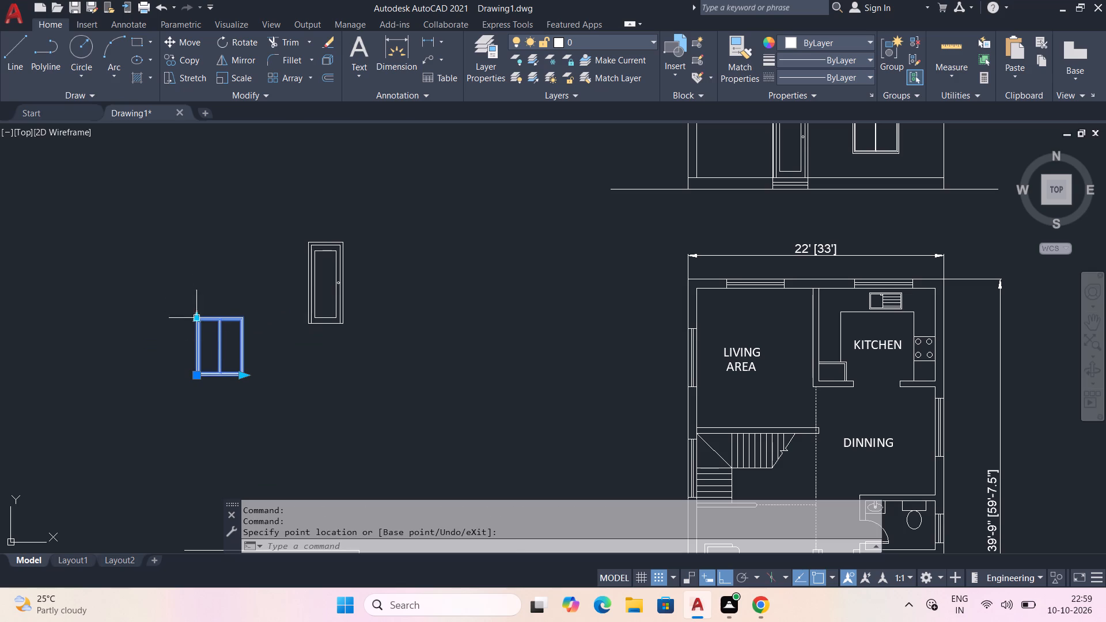
{"action": "left_click_drag", "start_coordinate": [244, 376], "coordinate": [255, 374]}
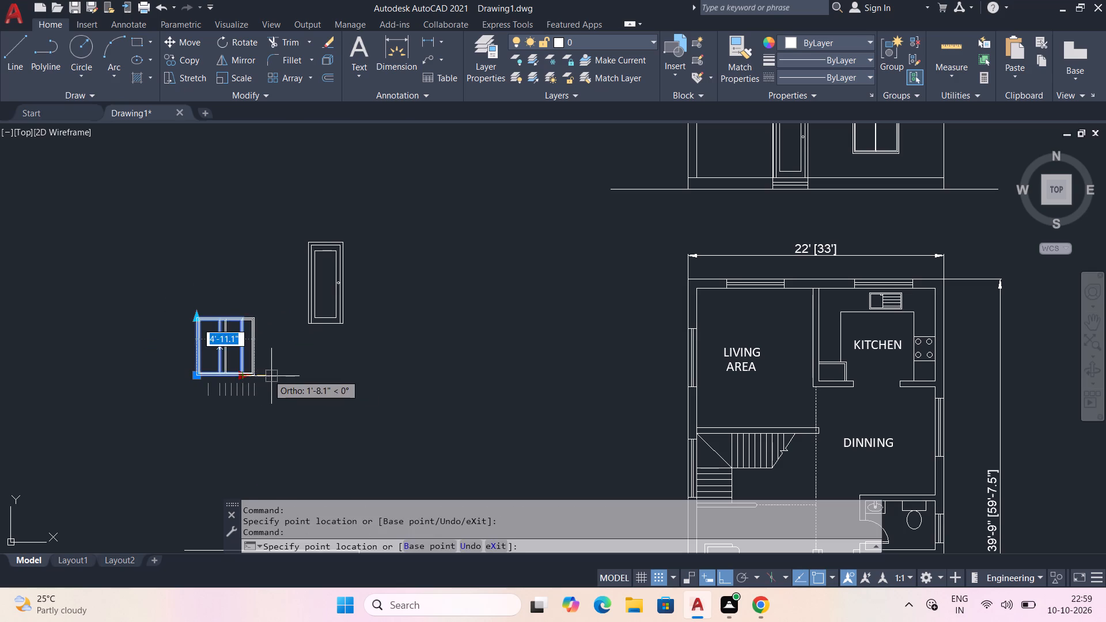
{"action": "left_click", "coordinate": [268, 374]}
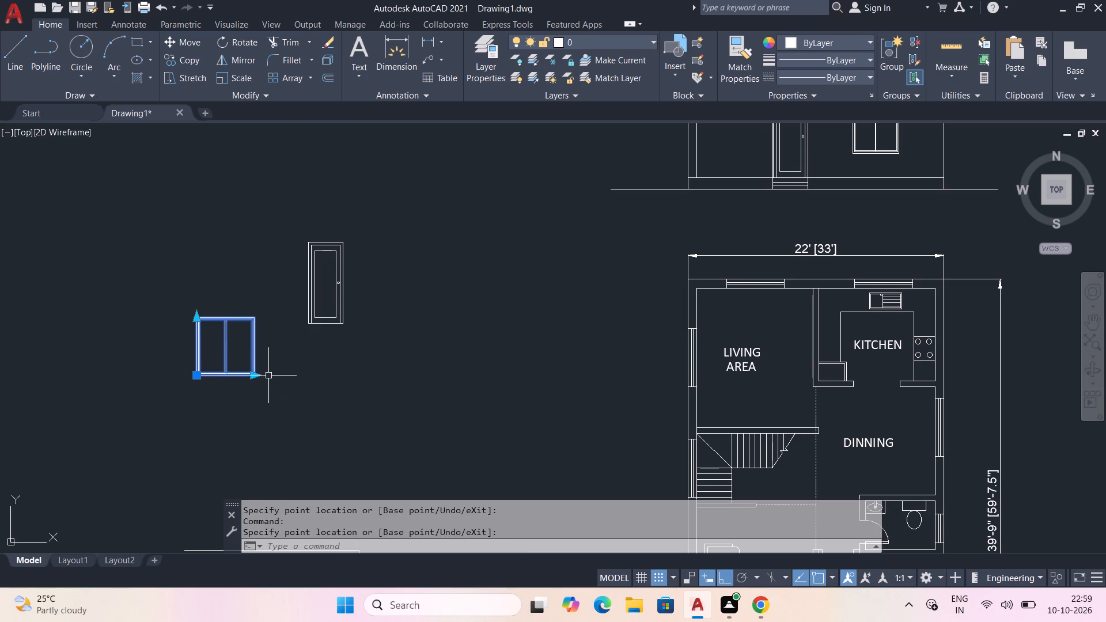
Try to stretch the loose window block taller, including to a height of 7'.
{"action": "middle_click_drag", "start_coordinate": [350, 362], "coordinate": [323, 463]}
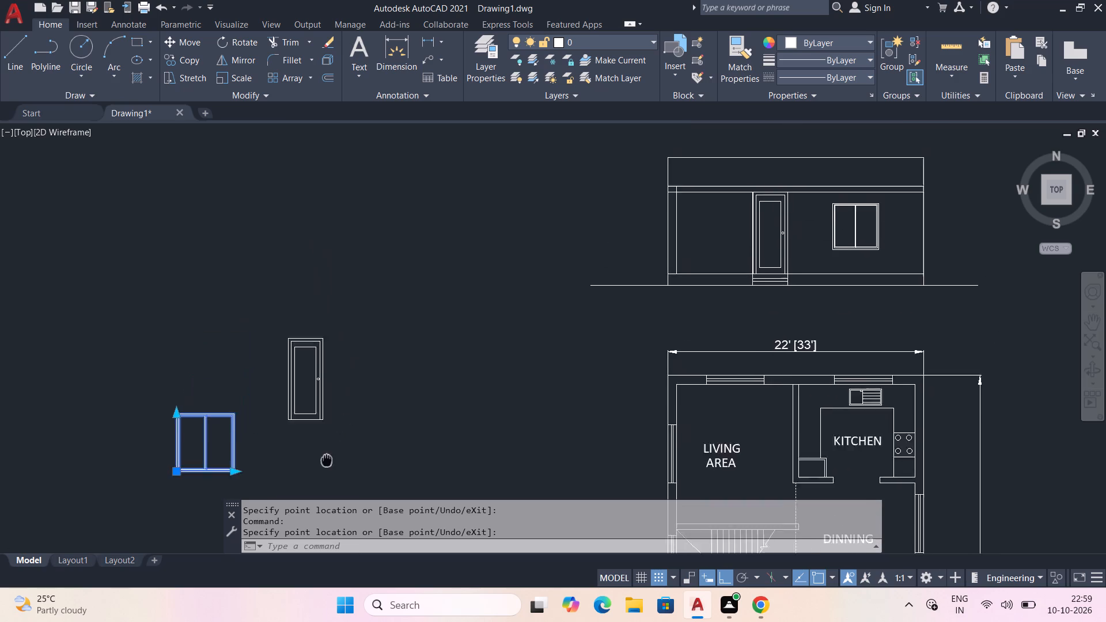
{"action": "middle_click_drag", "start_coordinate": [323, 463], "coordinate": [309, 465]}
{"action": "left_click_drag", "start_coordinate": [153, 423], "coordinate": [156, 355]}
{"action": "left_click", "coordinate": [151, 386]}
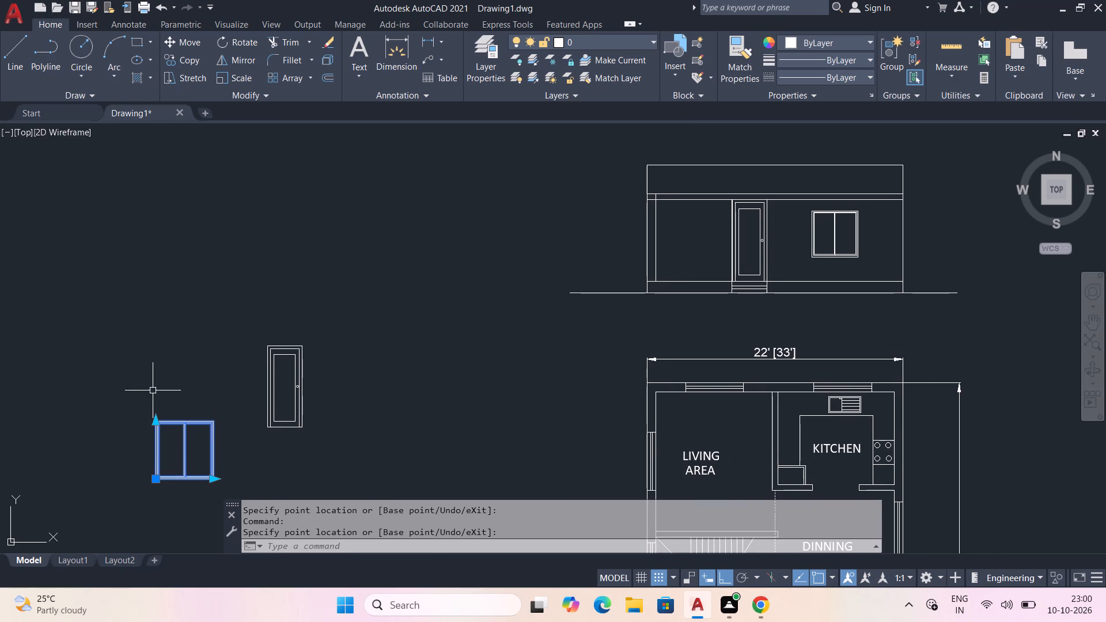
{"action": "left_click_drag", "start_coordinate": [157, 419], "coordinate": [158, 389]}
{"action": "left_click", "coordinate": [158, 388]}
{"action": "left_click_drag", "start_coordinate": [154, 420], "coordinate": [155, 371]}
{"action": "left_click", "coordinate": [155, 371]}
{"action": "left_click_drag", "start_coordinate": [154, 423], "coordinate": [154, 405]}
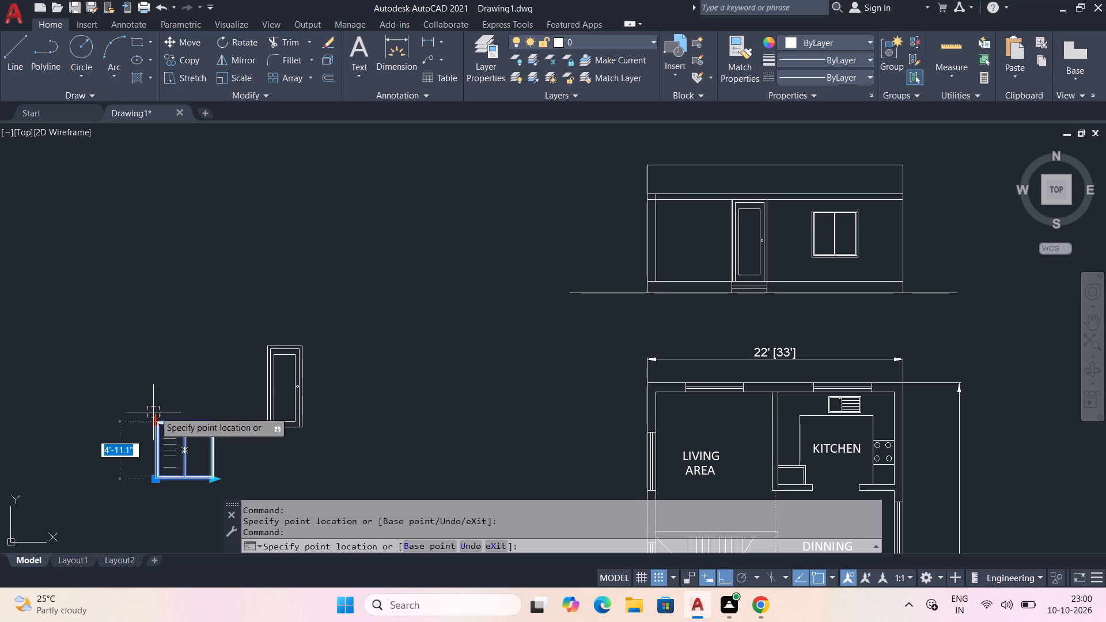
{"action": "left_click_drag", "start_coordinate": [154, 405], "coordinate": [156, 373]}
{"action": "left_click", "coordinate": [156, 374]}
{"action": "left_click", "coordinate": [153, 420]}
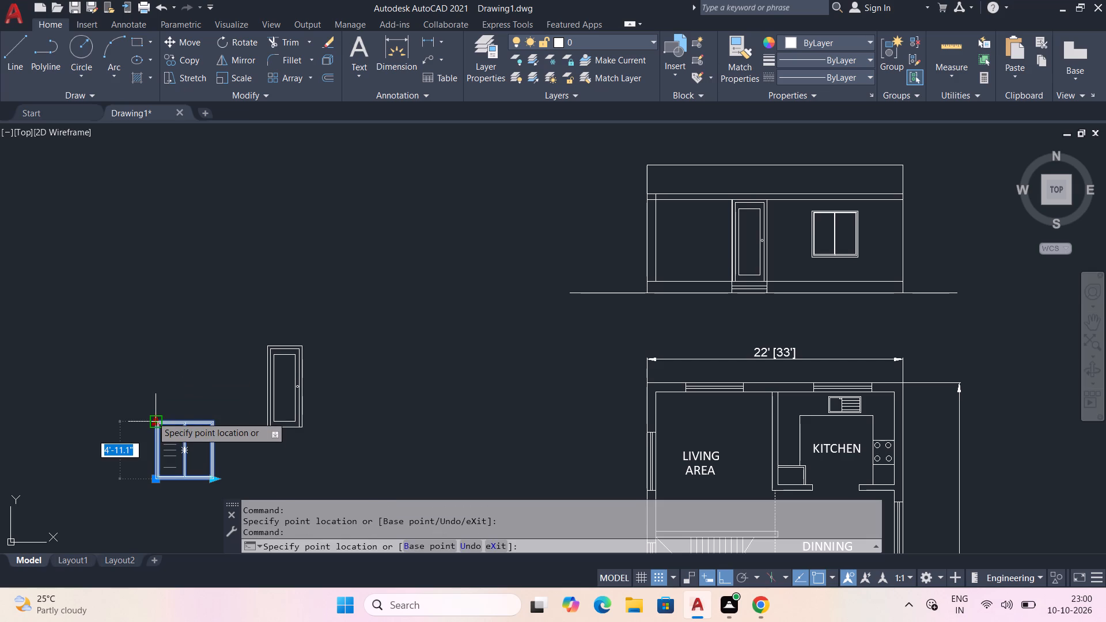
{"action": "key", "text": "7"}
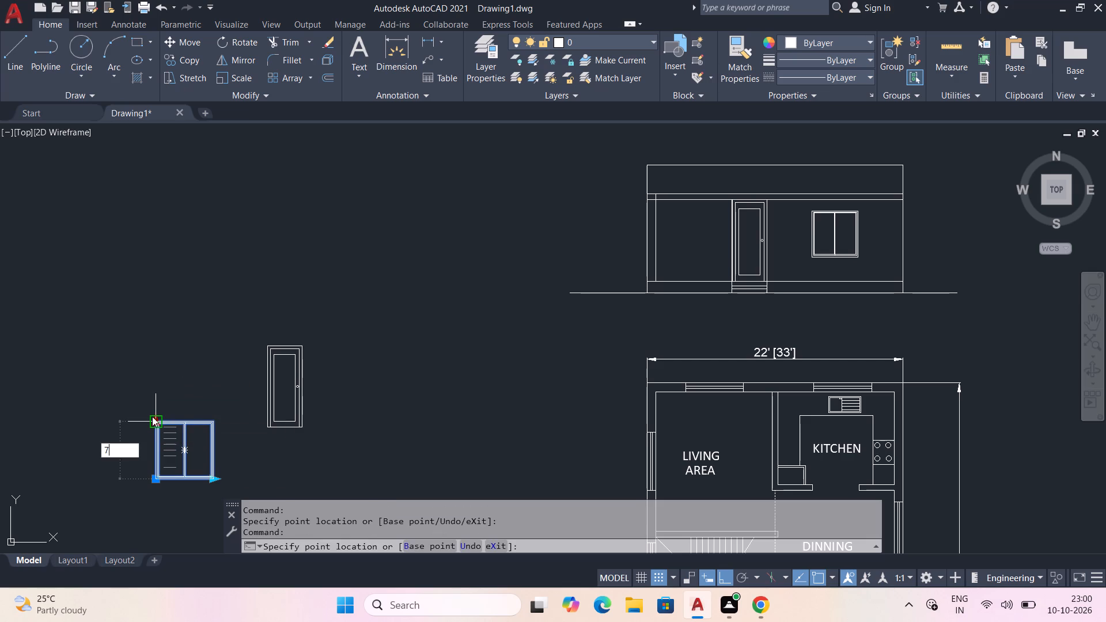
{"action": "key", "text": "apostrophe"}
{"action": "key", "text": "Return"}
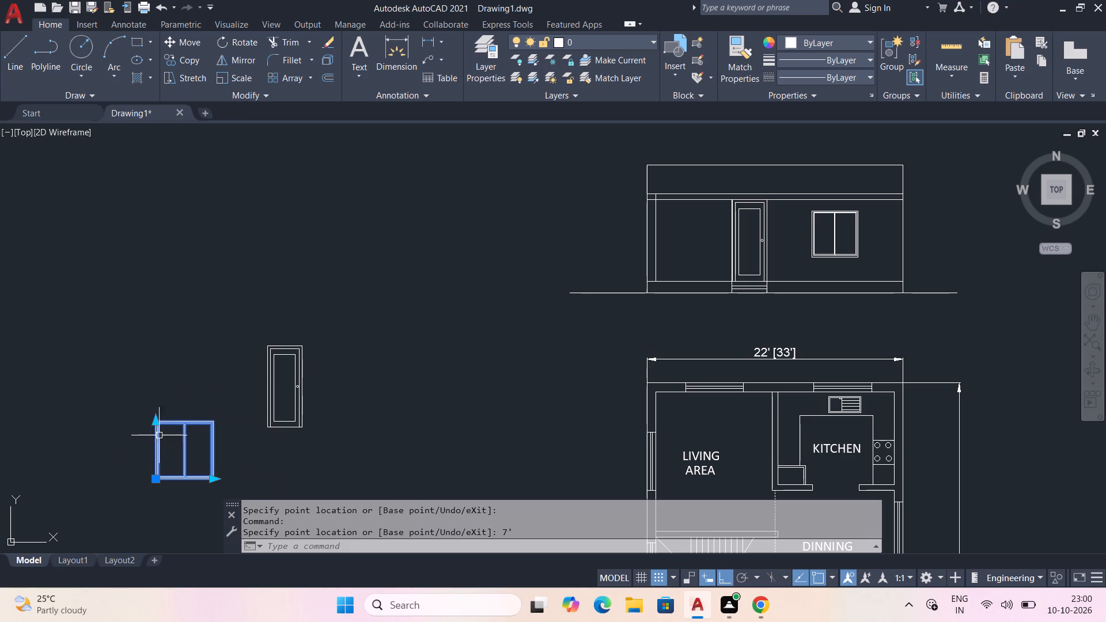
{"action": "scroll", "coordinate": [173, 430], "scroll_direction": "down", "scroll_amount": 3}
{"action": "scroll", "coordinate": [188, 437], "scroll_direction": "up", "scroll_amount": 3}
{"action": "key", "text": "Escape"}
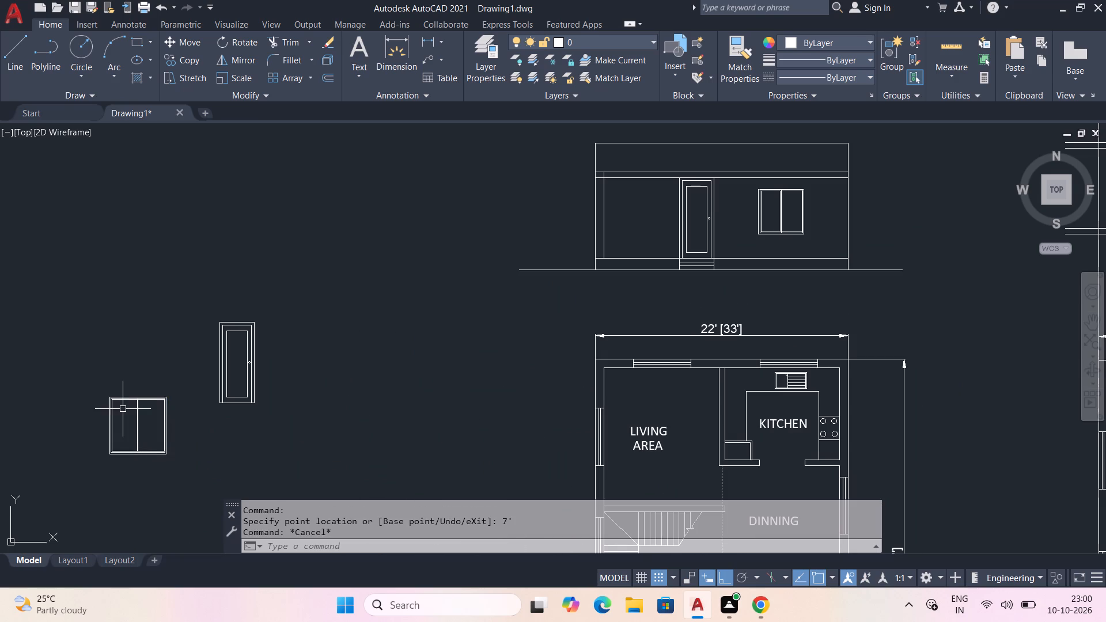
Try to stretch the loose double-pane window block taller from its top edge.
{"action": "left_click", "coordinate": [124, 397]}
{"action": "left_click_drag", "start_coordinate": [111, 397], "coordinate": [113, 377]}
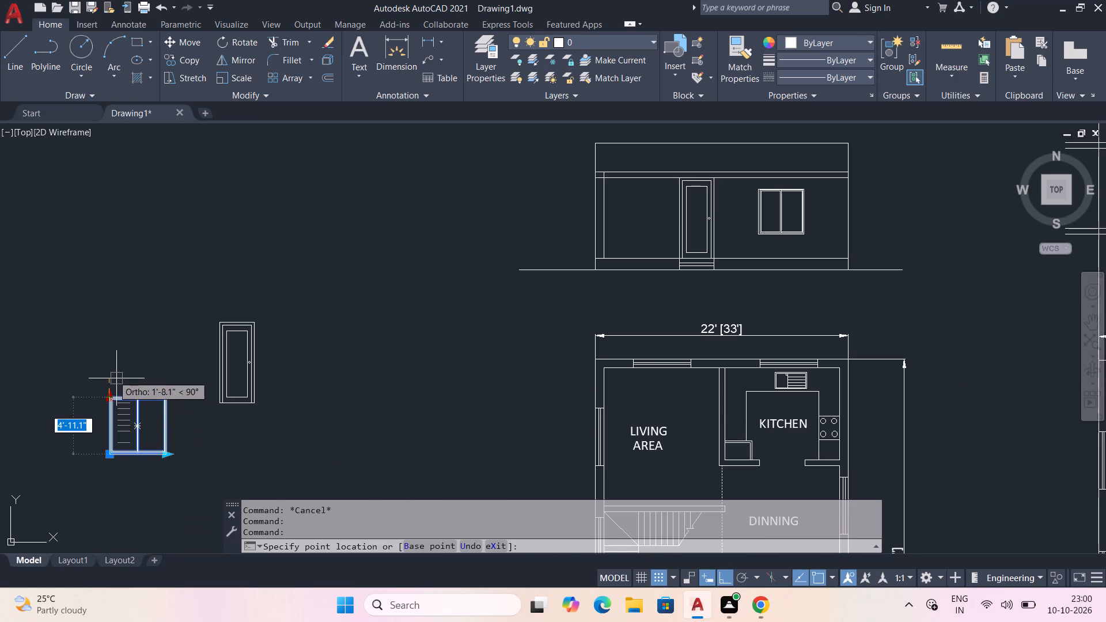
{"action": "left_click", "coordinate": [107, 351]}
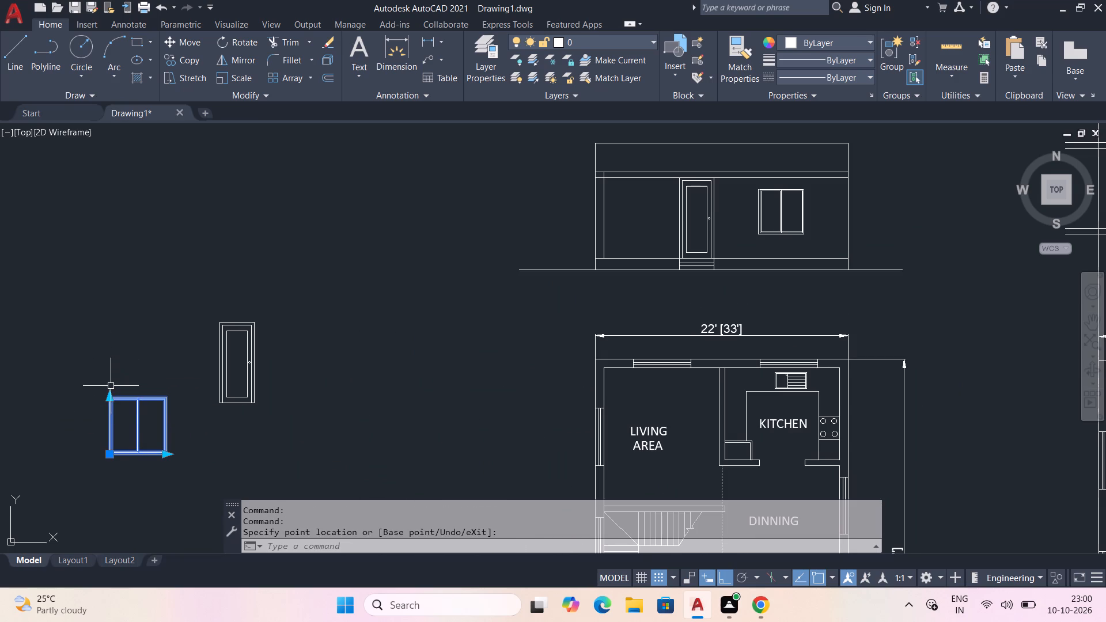
Shift the loose double-pane window block about 2'-7" straight down.
{"action": "left_click_drag", "start_coordinate": [110, 457], "coordinate": [110, 486]}
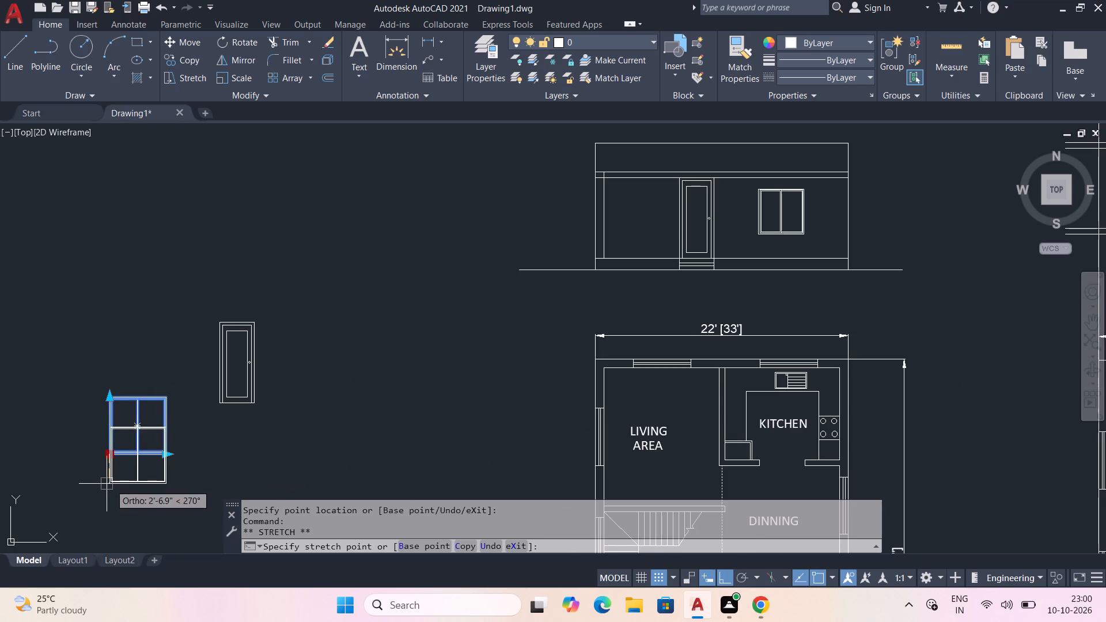
{"action": "left_click", "coordinate": [109, 479]}
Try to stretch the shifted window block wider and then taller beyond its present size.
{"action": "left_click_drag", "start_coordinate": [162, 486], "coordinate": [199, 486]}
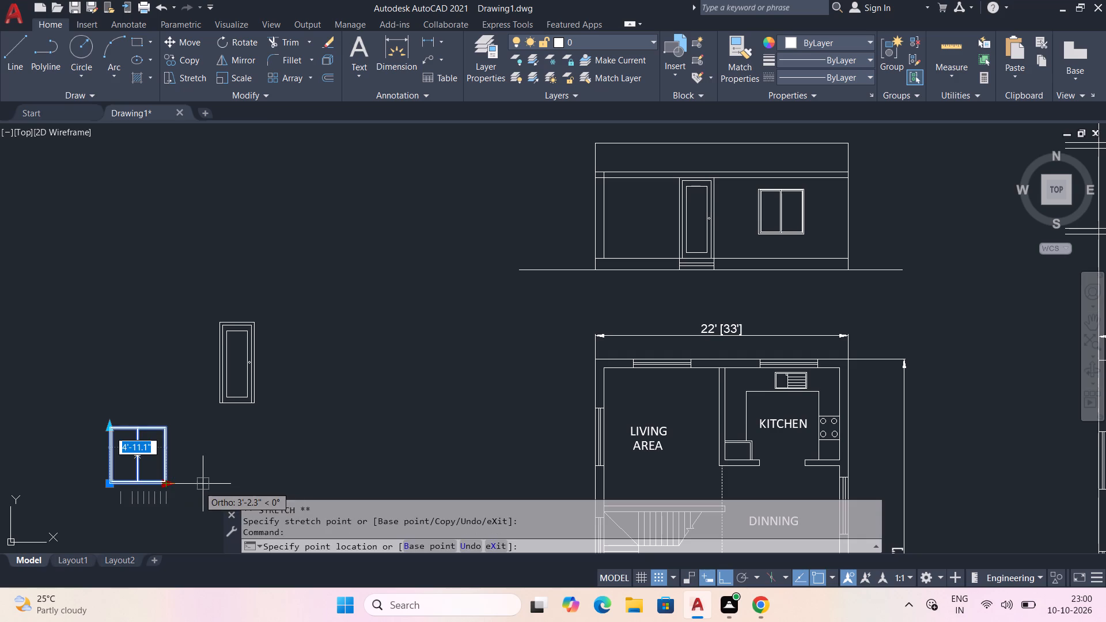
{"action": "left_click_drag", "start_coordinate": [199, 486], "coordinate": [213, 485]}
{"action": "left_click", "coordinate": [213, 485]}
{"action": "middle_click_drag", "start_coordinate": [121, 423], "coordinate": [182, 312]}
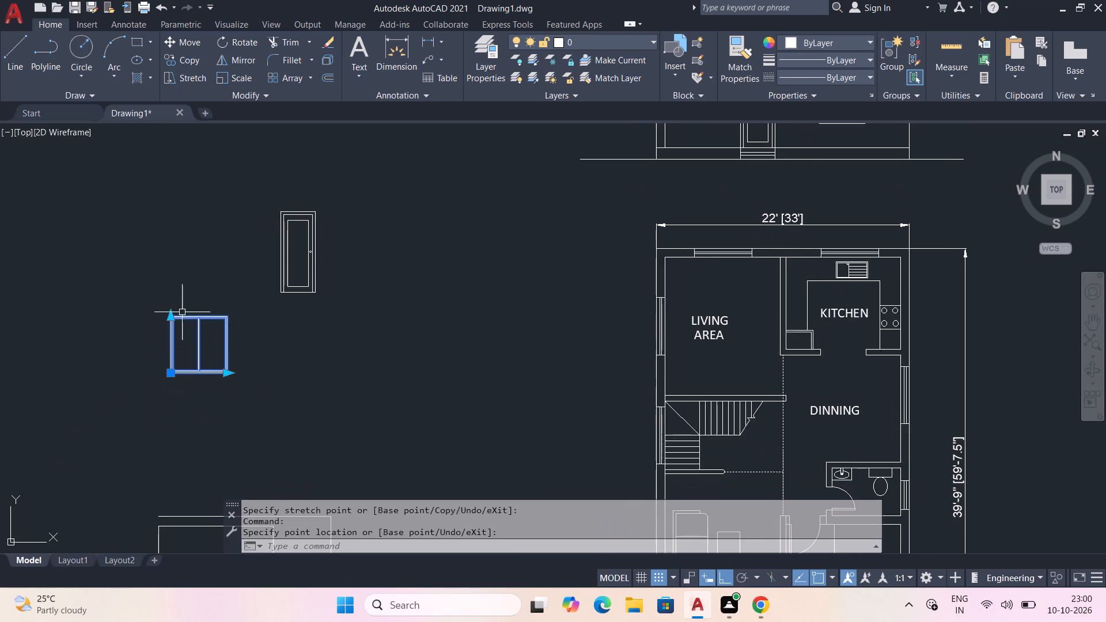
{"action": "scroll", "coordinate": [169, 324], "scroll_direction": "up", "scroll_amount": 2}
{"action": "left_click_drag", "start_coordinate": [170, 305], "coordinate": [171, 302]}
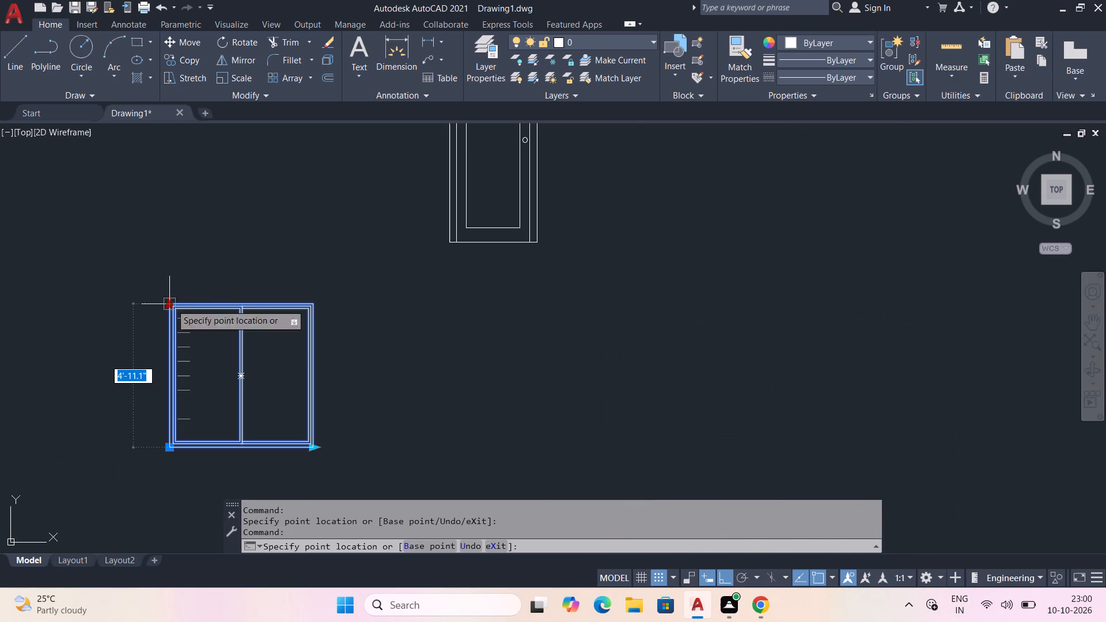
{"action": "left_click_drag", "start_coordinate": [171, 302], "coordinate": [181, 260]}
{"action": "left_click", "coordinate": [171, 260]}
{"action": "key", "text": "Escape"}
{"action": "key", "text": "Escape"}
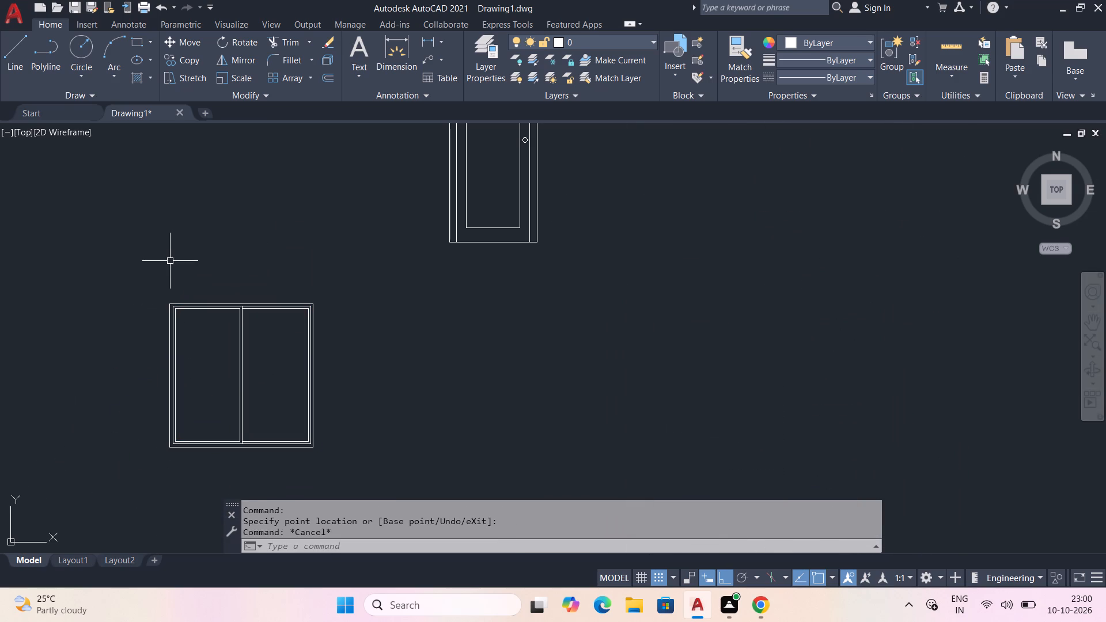
Insert an imperial Aluminum Window (Elevation) block in the empty space above the loose window block.
{"action": "key", "text": "ctrl+3"}
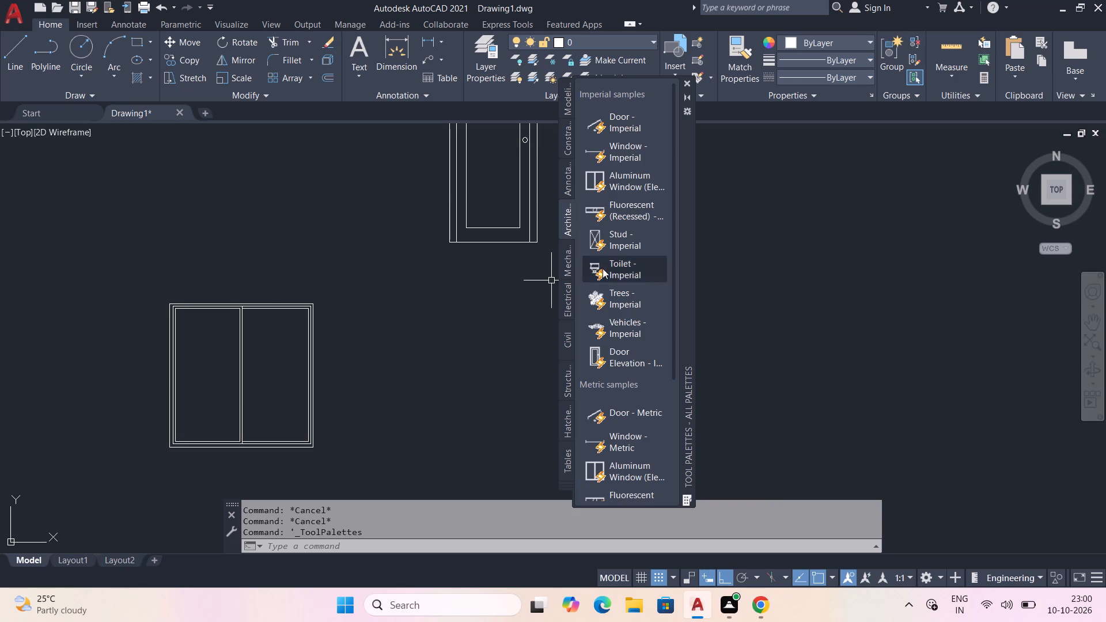
{"action": "left_click", "coordinate": [626, 180]}
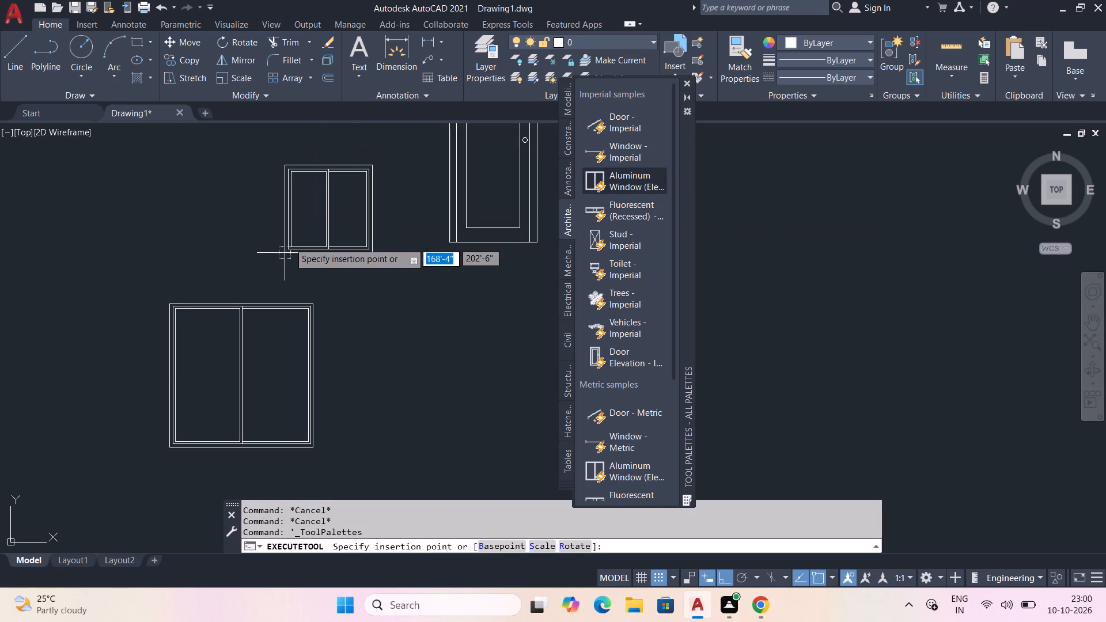
{"action": "left_click", "coordinate": [239, 238]}
Stretch the new window block upward with a height entry of 6' and widen it to 4'.
{"action": "middle_click_drag", "start_coordinate": [311, 242], "coordinate": [336, 290]}
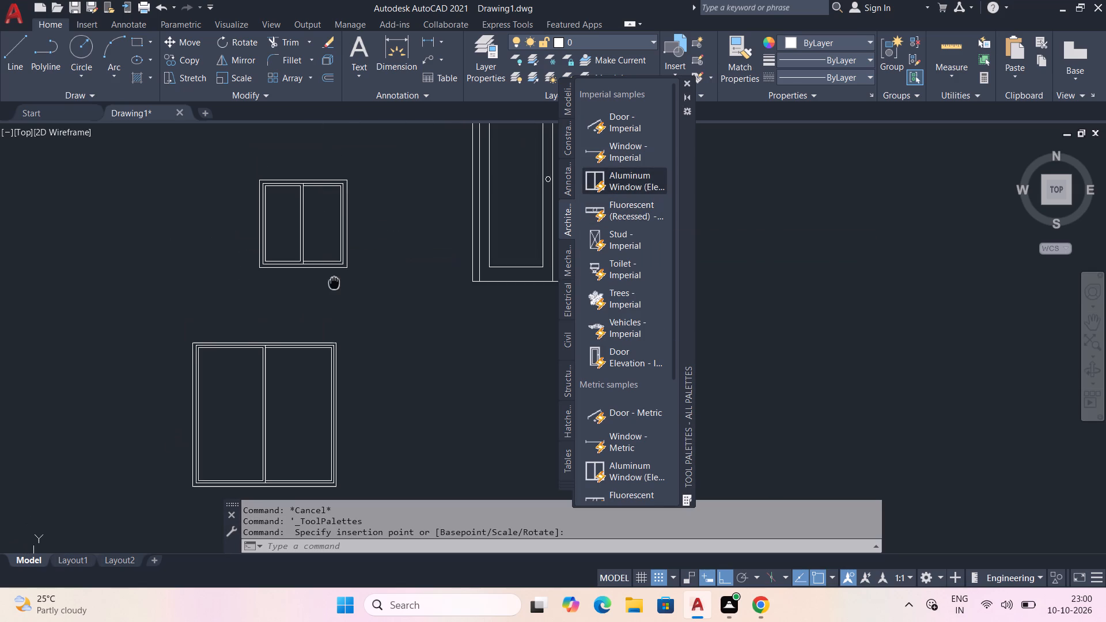
{"action": "scroll", "coordinate": [288, 249], "scroll_direction": "up", "scroll_amount": 1}
{"action": "left_click", "coordinate": [247, 231]}
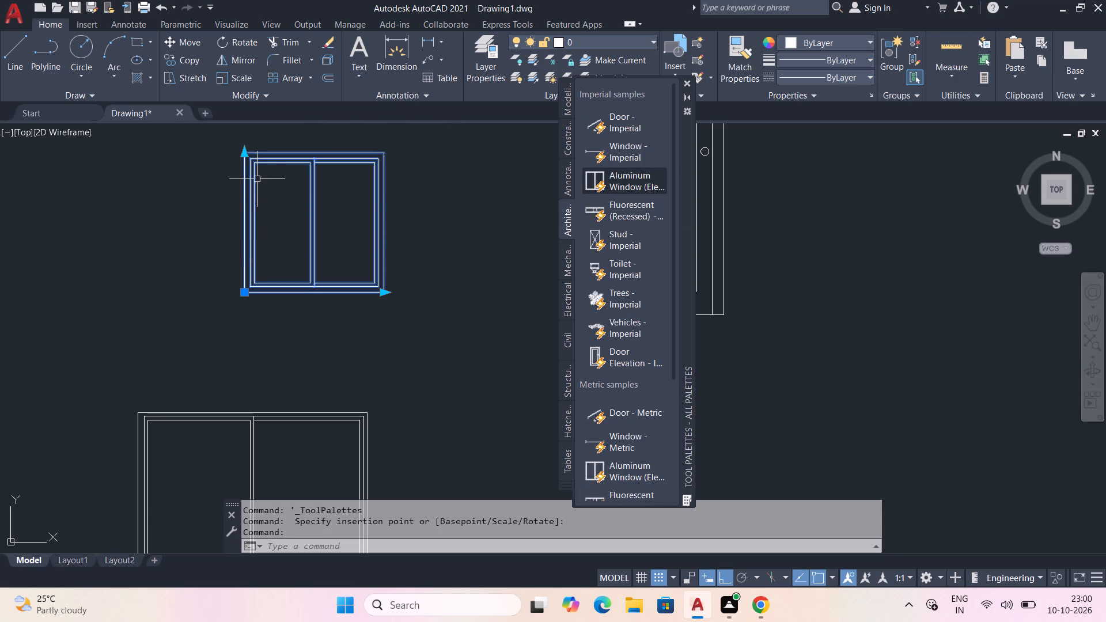
{"action": "middle_click_drag", "start_coordinate": [261, 184], "coordinate": [271, 326]}
{"action": "left_click", "coordinate": [256, 293]}
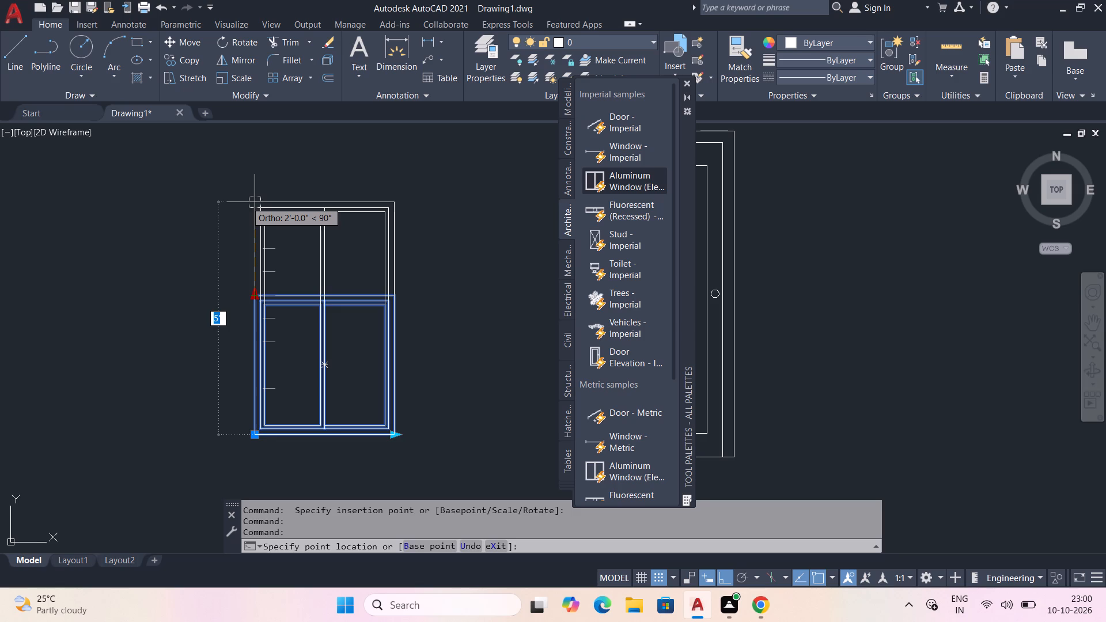
{"action": "type", "text": "6'"}
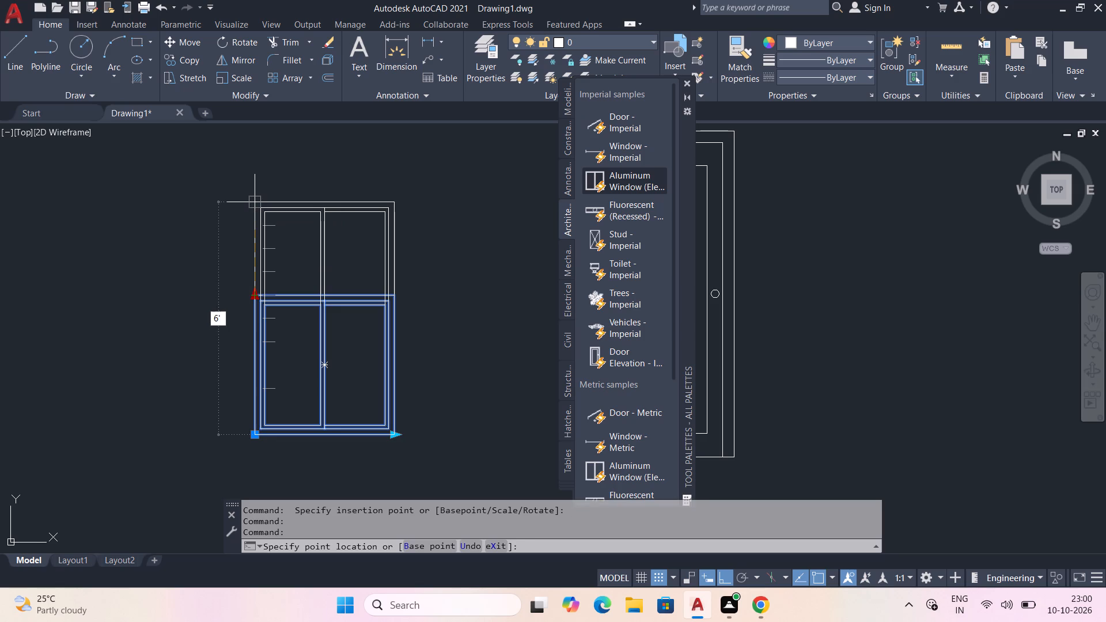
{"action": "key", "text": "Return"}
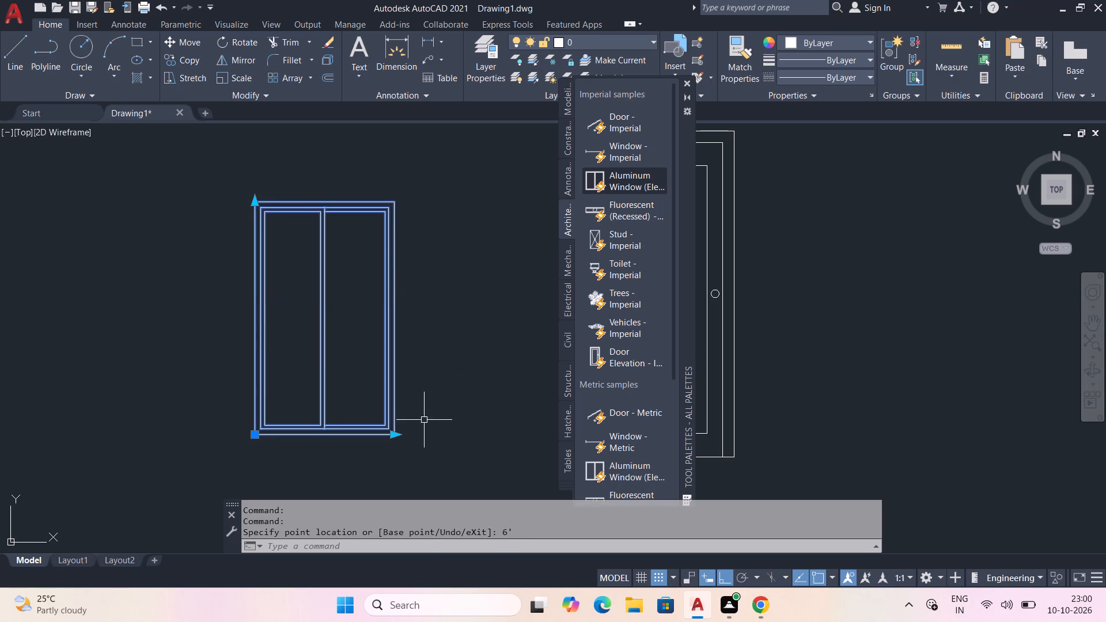
{"action": "left_click_drag", "start_coordinate": [395, 437], "coordinate": [437, 434]}
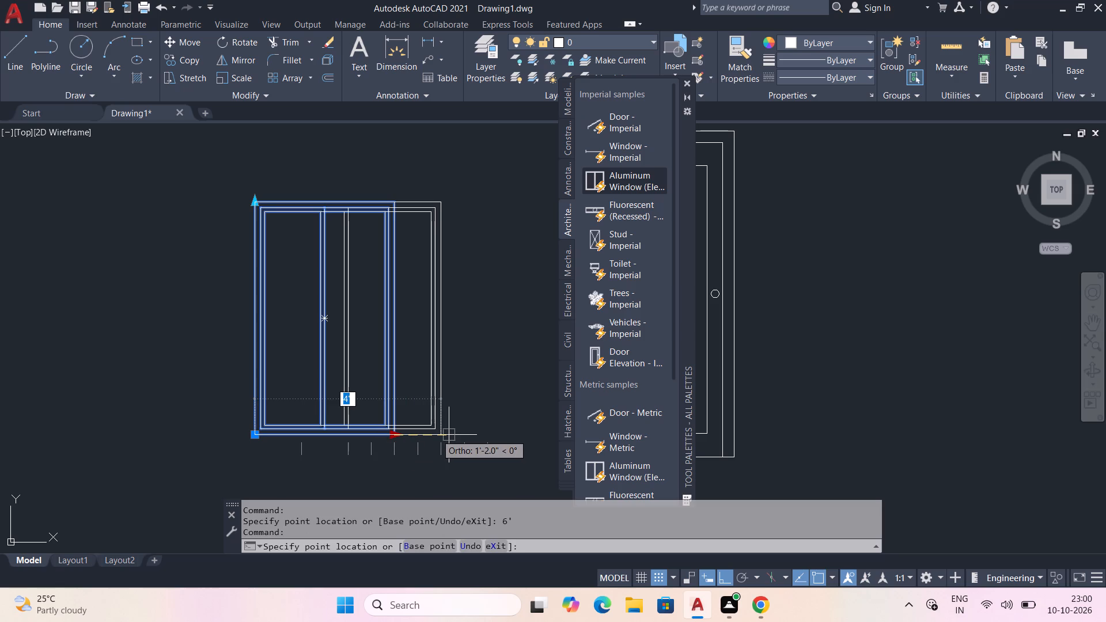
{"action": "left_click_drag", "start_coordinate": [437, 434], "coordinate": [437, 434]}
{"action": "left_click", "coordinate": [437, 434]}
Copy the 4'-wide window from its lower-left corner into the right window bay of the upper-floor elevation, with Ortho off.
{"action": "scroll", "coordinate": [437, 434], "scroll_direction": "down", "scroll_amount": 1}
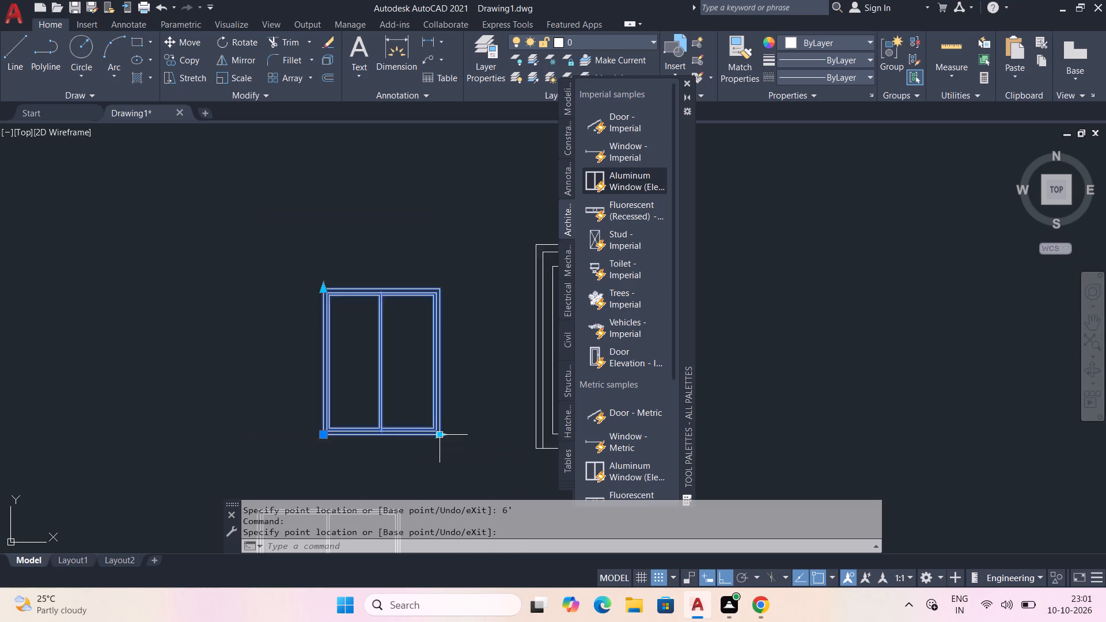
{"action": "scroll", "coordinate": [438, 436], "scroll_direction": "down", "scroll_amount": 1}
{"action": "middle_click_drag", "start_coordinate": [441, 437], "coordinate": [358, 303]}
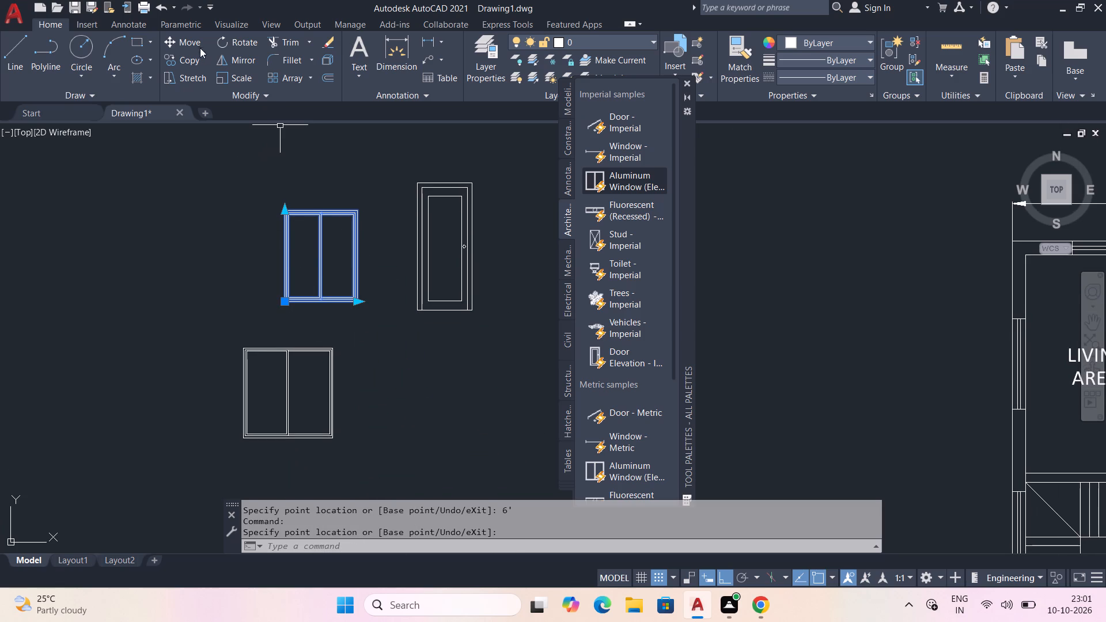
{"action": "left_click", "coordinate": [183, 59]}
{"action": "scroll", "coordinate": [261, 298], "scroll_direction": "up", "scroll_amount": 2}
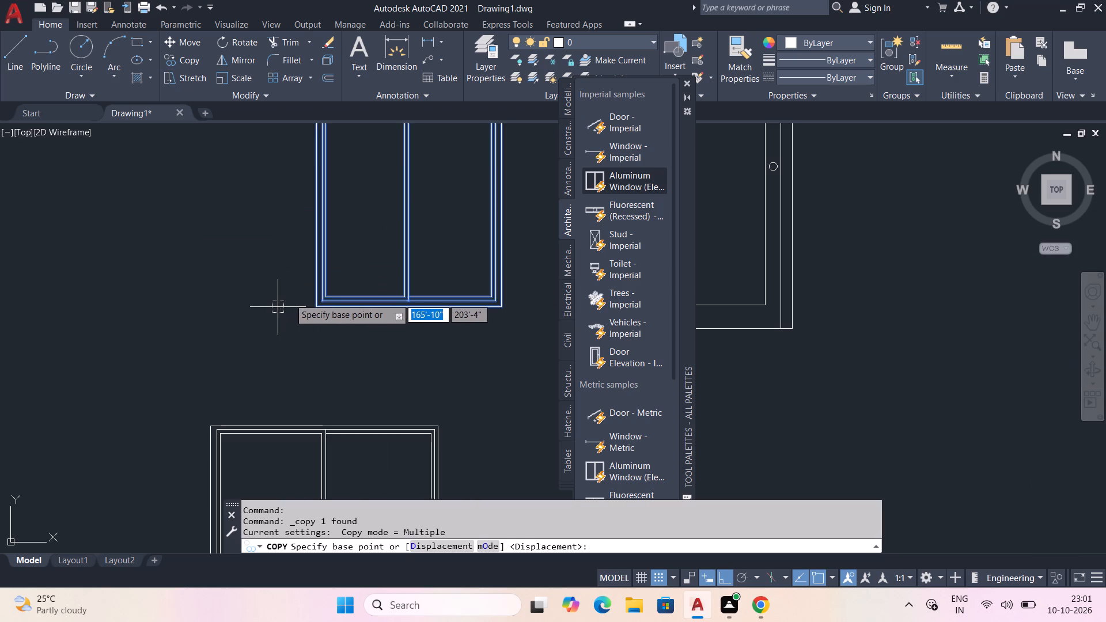
{"action": "left_click", "coordinate": [309, 298]}
{"action": "middle_click_drag", "start_coordinate": [986, 433], "coordinate": [226, 315]}
{"action": "key", "text": "F8"}
{"action": "scroll", "coordinate": [294, 301], "scroll_direction": "down", "scroll_amount": 1}
{"action": "scroll", "coordinate": [865, 362], "scroll_direction": "down", "scroll_amount": 2}
{"action": "middle_click_drag", "start_coordinate": [868, 380], "coordinate": [854, 380]}
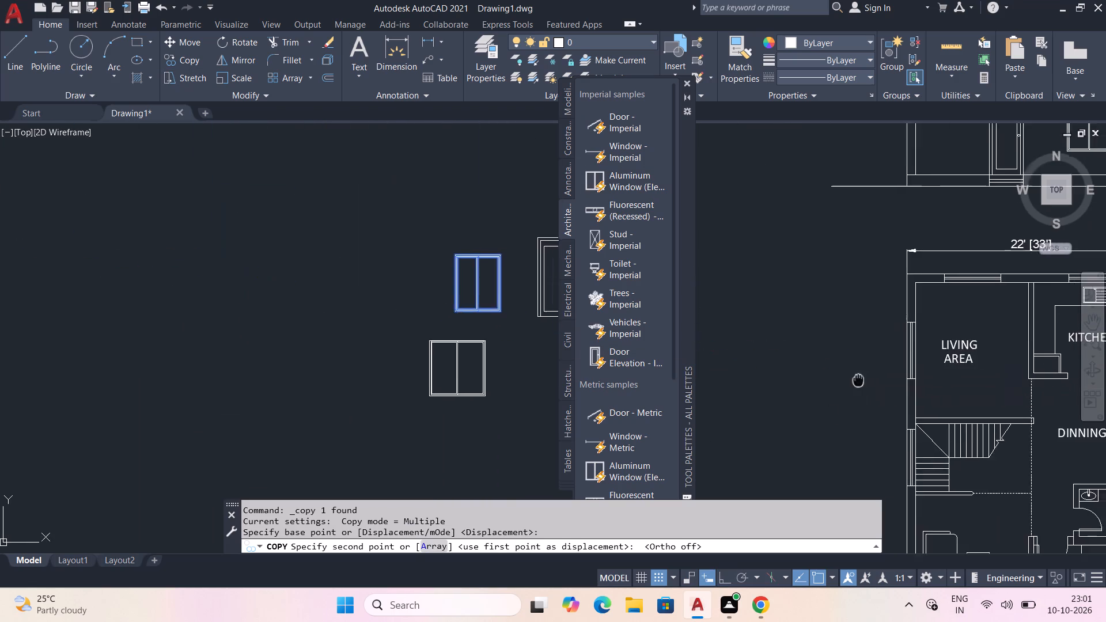
{"action": "middle_click_drag", "start_coordinate": [854, 380], "coordinate": [255, 380]}
{"action": "middle_click_drag", "start_coordinate": [806, 292], "coordinate": [555, 482]}
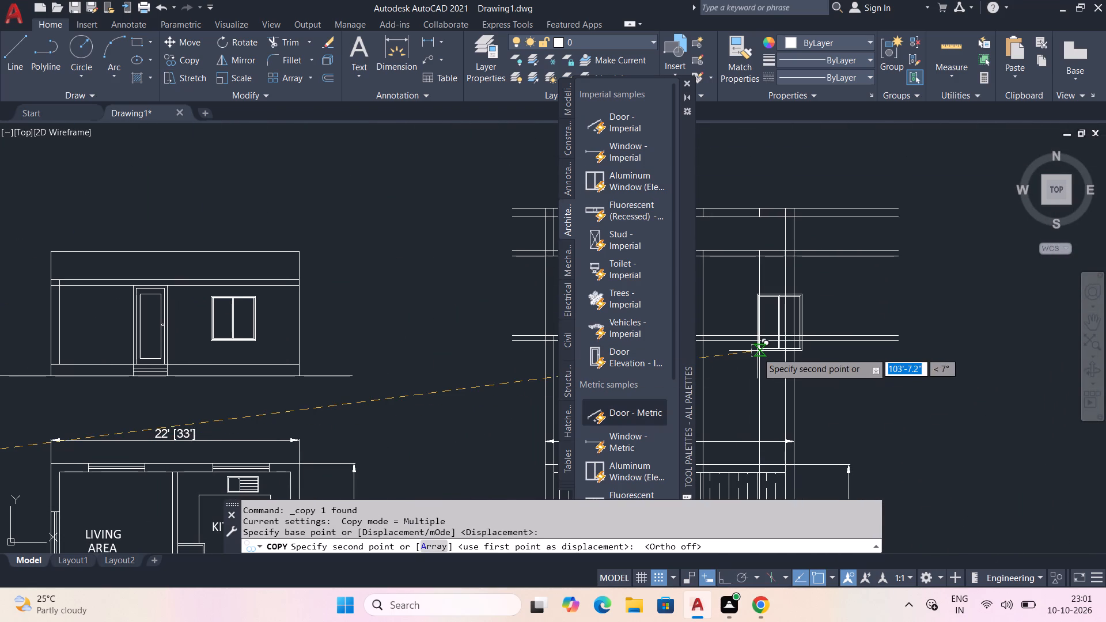
{"action": "middle_click_drag", "start_coordinate": [757, 352], "coordinate": [895, 454]}
{"action": "middle_click_drag", "start_coordinate": [868, 483], "coordinate": [866, 381]}
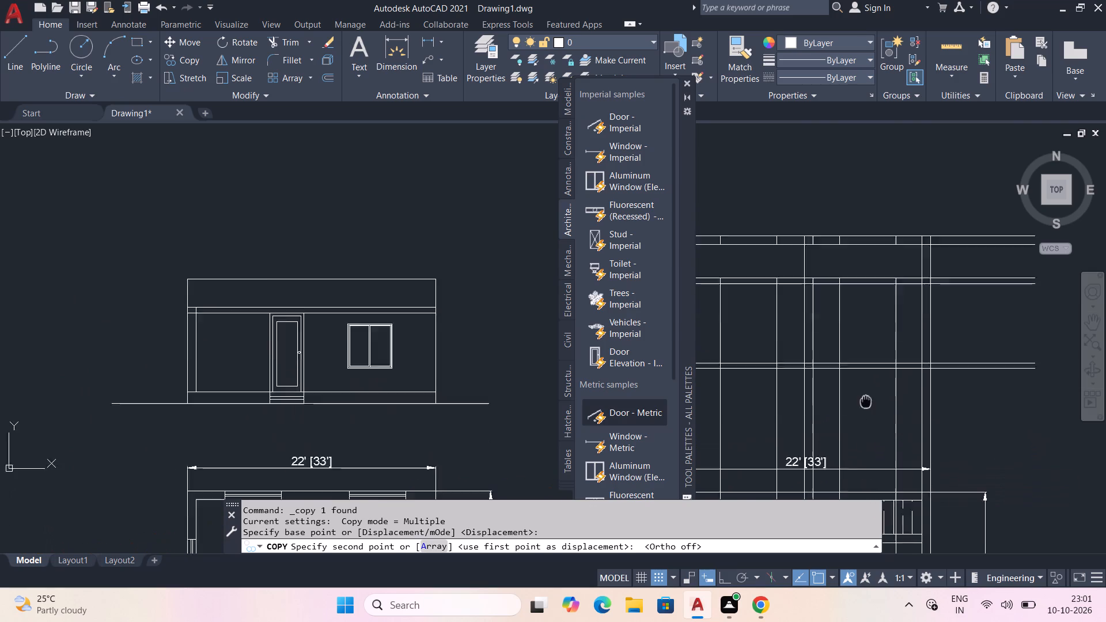
{"action": "middle_click_drag", "start_coordinate": [866, 381], "coordinate": [845, 464]}
{"action": "scroll", "coordinate": [833, 402], "scroll_direction": "up", "scroll_amount": 2}
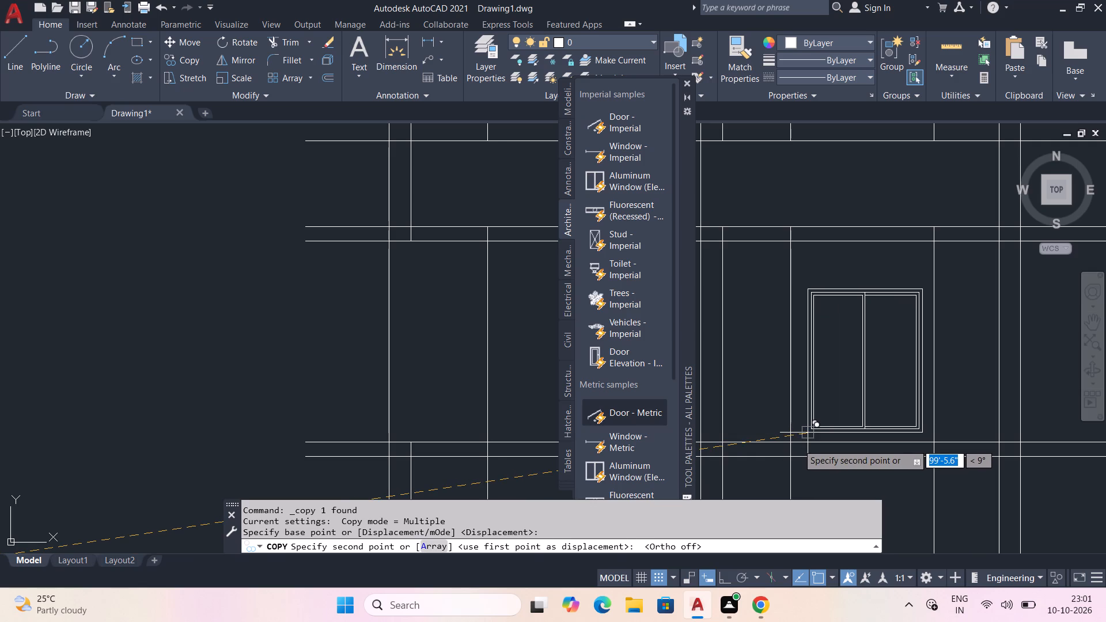
{"action": "left_click", "coordinate": [798, 444]}
{"action": "key", "text": "Escape"}
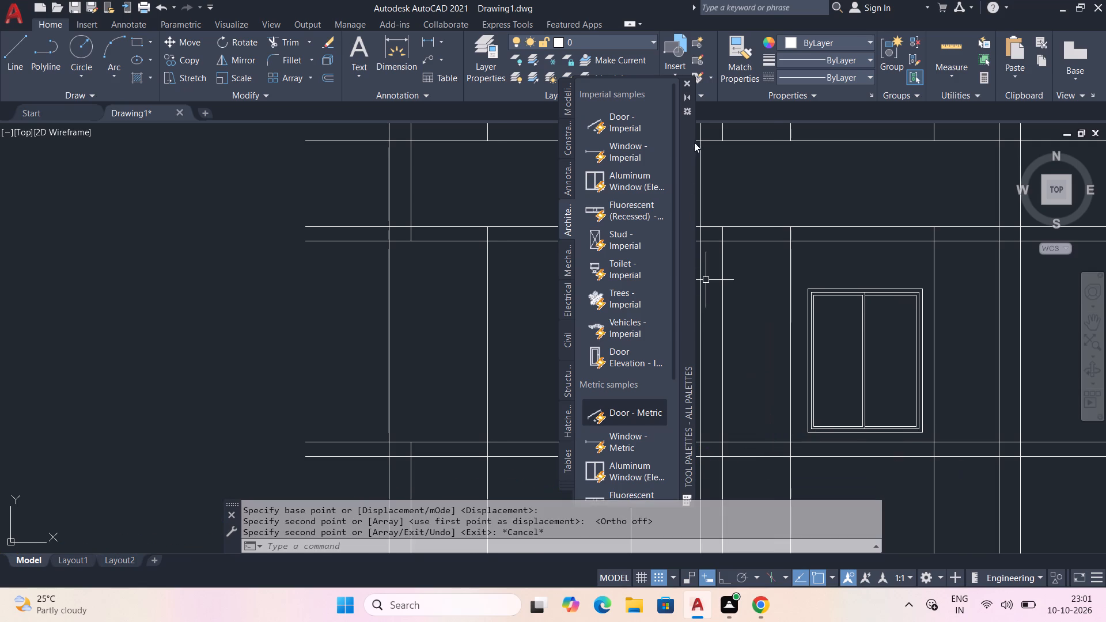
{"action": "left_click", "coordinate": [686, 84]}
Trim all vertical projection lines between the upper-floor elevation's lowest horizontal line and the balcony plan.
{"action": "scroll", "coordinate": [485, 321], "scroll_direction": "down", "scroll_amount": 2}
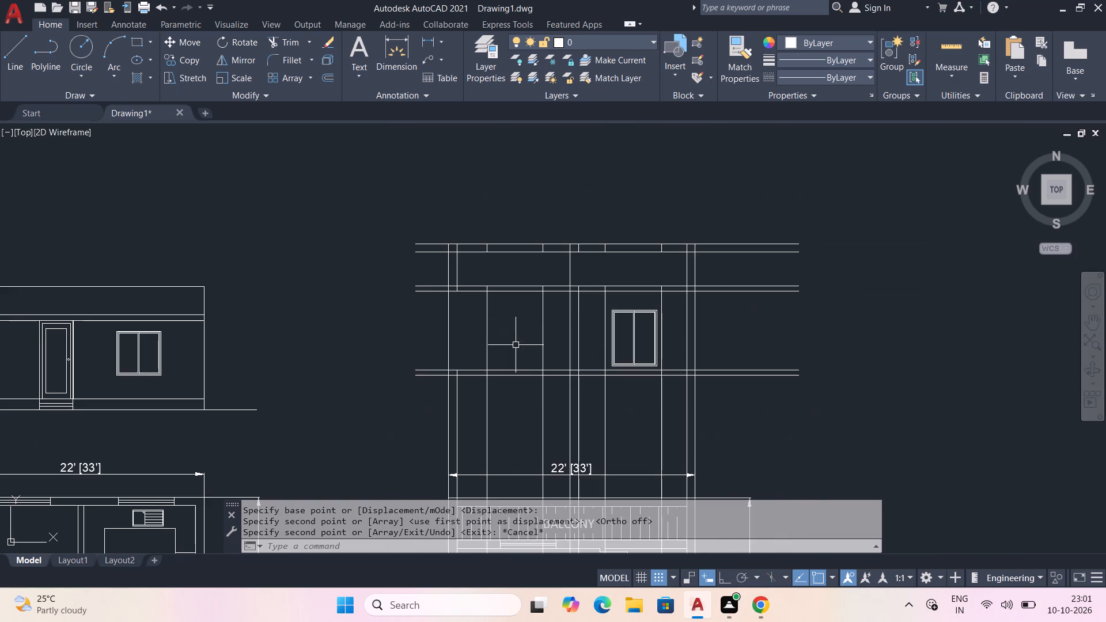
{"action": "middle_click_drag", "start_coordinate": [515, 346], "coordinate": [609, 266]}
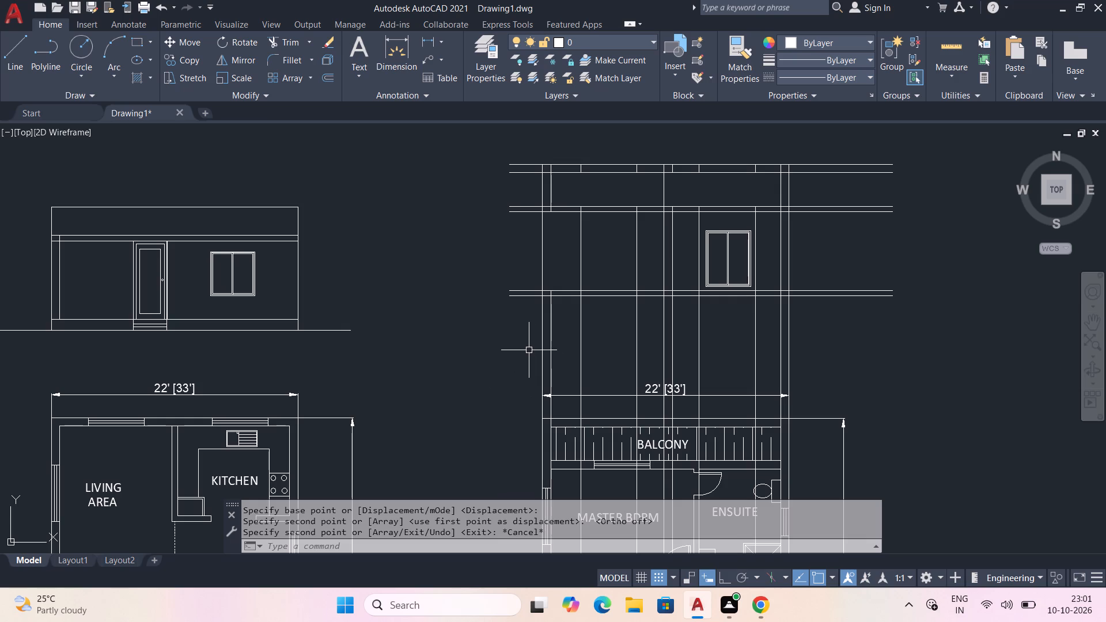
{"action": "type", "text": "TR"}
{"action": "key", "text": "space"}
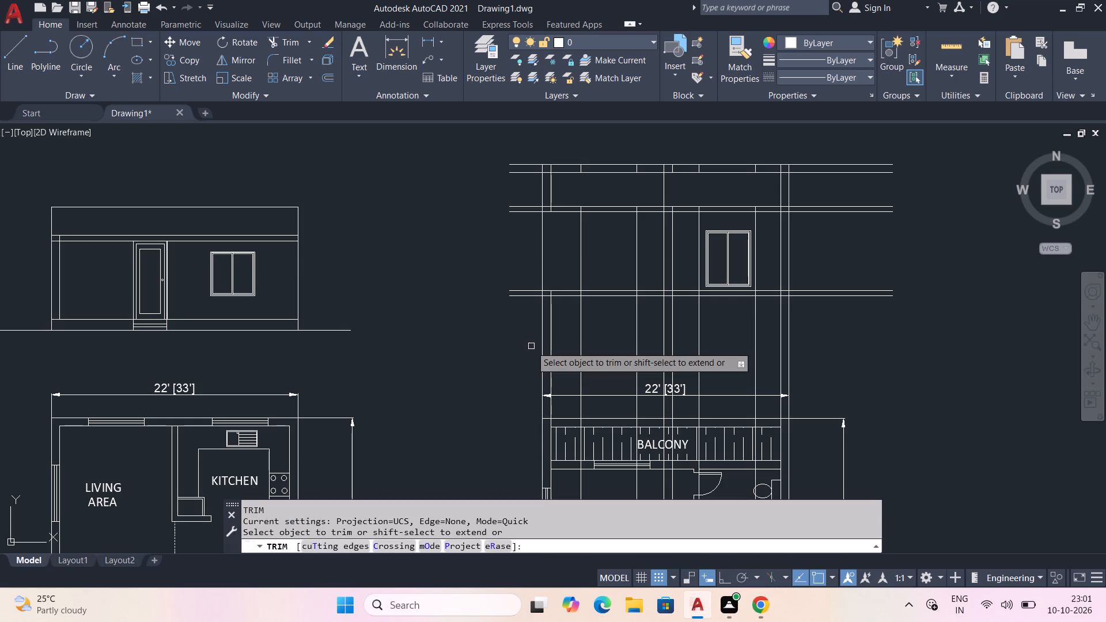
{"action": "left_click_drag", "start_coordinate": [531, 347], "coordinate": [1031, 422]}
{"action": "middle_click_drag", "start_coordinate": [941, 403], "coordinate": [940, 400]}
{"action": "key", "text": "Escape"}
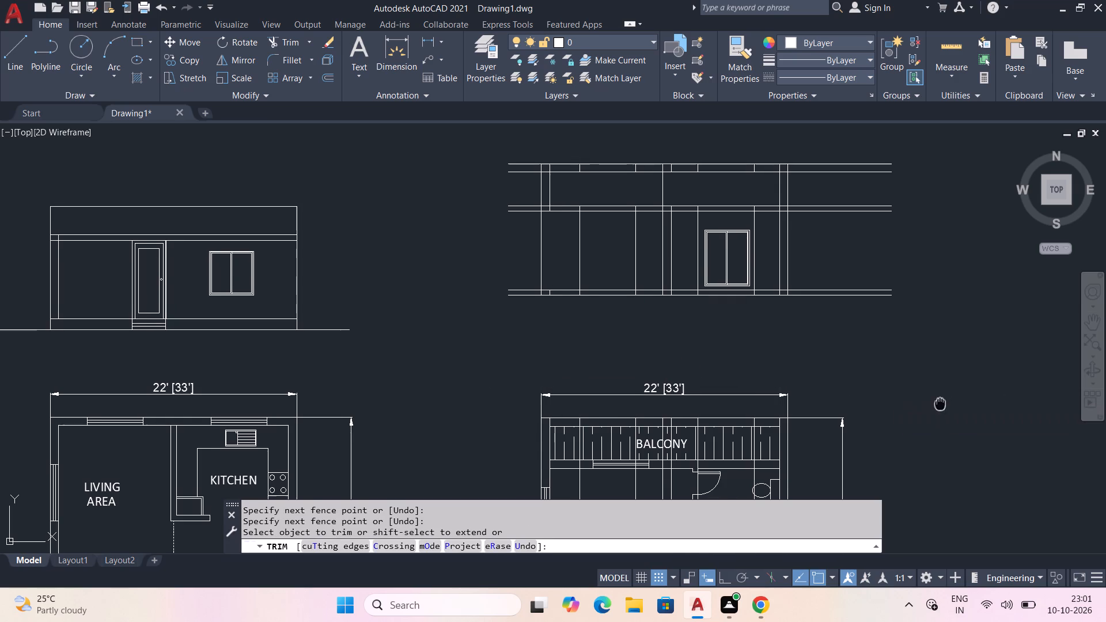
Erase the leftover vertical projection lines running through and below the upper-floor plan.
{"action": "middle_click_drag", "start_coordinate": [940, 400], "coordinate": [938, 381]}
{"action": "middle_click_drag", "start_coordinate": [929, 436], "coordinate": [941, 236]}
{"action": "scroll", "coordinate": [952, 403], "scroll_direction": "down", "scroll_amount": 3}
{"action": "middle_click_drag", "start_coordinate": [942, 425], "coordinate": [923, 289]}
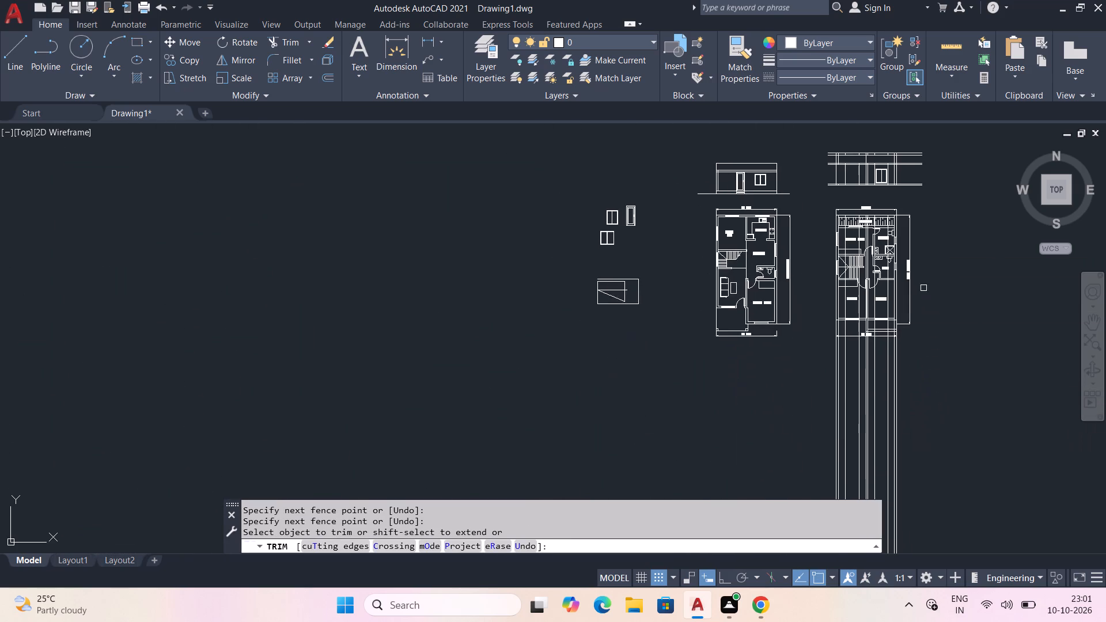
{"action": "key", "text": "Escape"}
{"action": "left_click_drag", "start_coordinate": [934, 428], "coordinate": [770, 416]}
{"action": "key", "text": "Delete"}
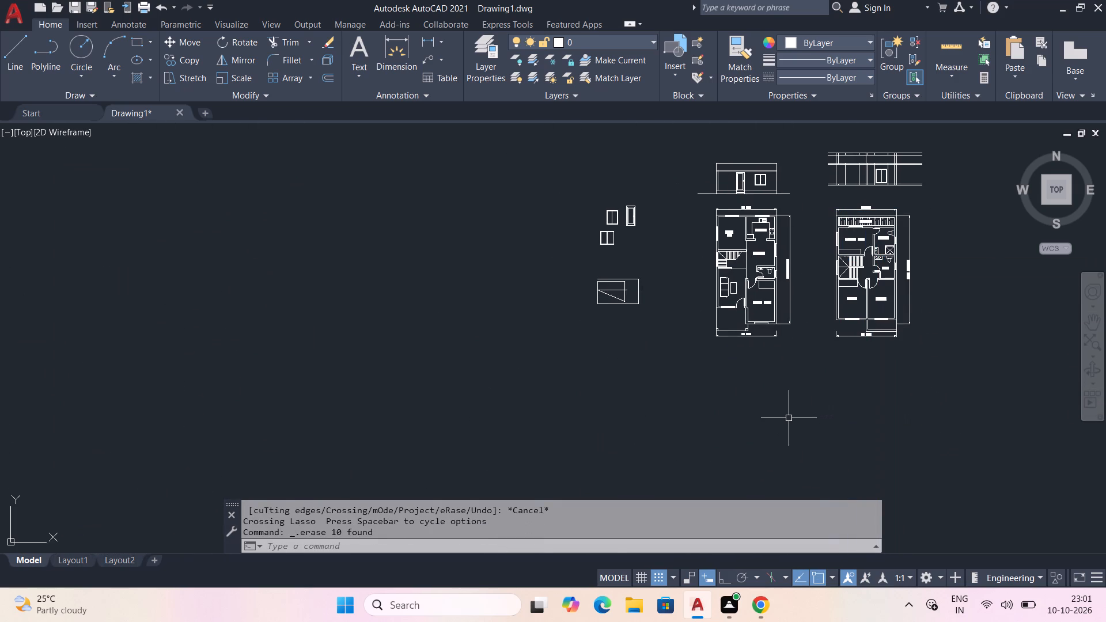
Copy the wider loose window block from its lower-left corner into the left window bay of the upper-floor elevation.
{"action": "middle_click_drag", "start_coordinate": [929, 370], "coordinate": [822, 511]}
{"action": "scroll", "coordinate": [770, 363], "scroll_direction": "up", "scroll_amount": 2}
{"action": "middle_click_drag", "start_coordinate": [817, 333], "coordinate": [821, 270]}
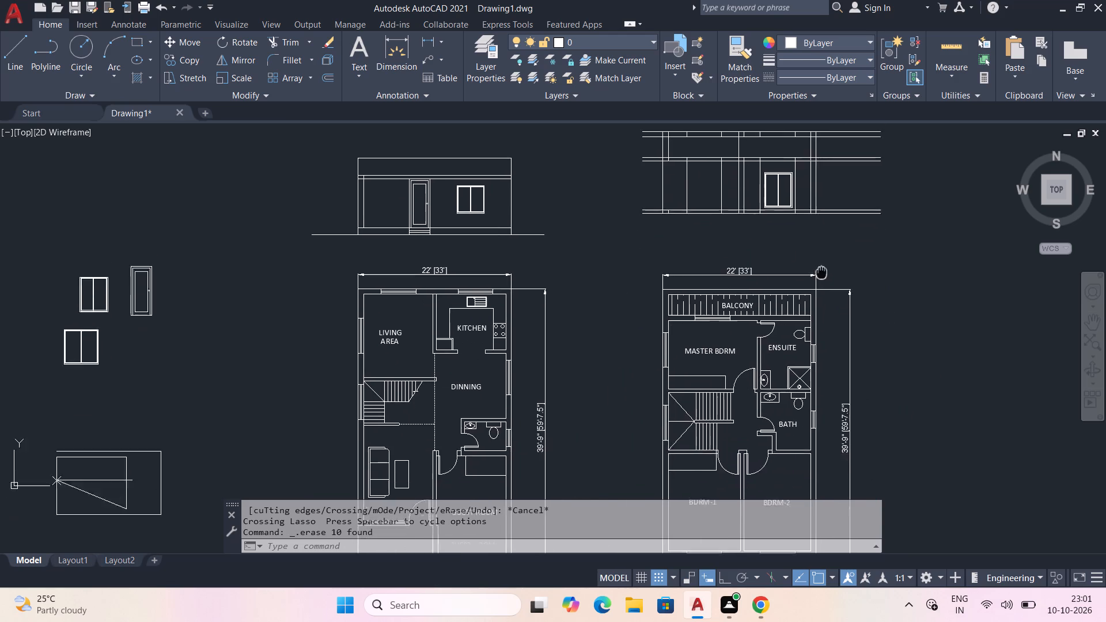
{"action": "middle_click_drag", "start_coordinate": [821, 270], "coordinate": [823, 260]}
{"action": "middle_click_drag", "start_coordinate": [704, 218], "coordinate": [693, 249]}
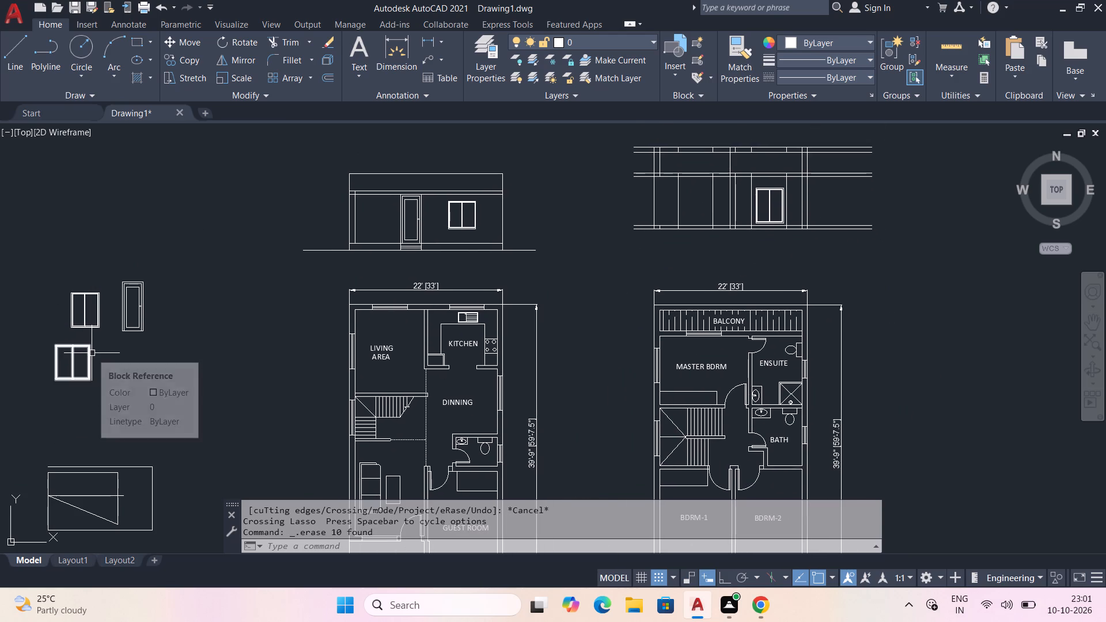
{"action": "left_click", "coordinate": [69, 363]}
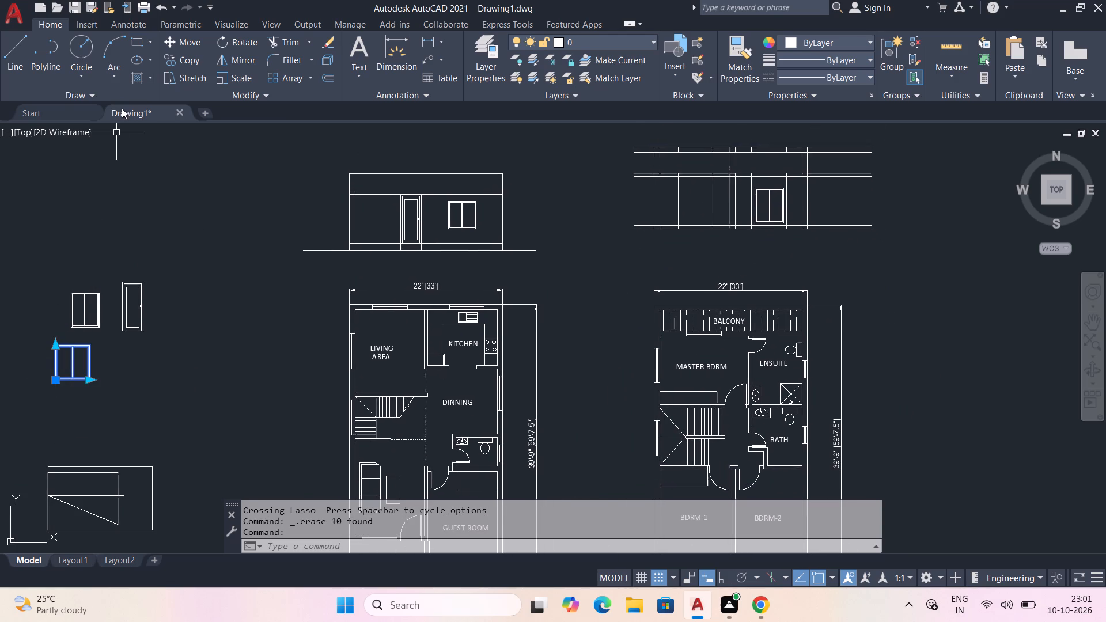
{"action": "left_click", "coordinate": [166, 54]}
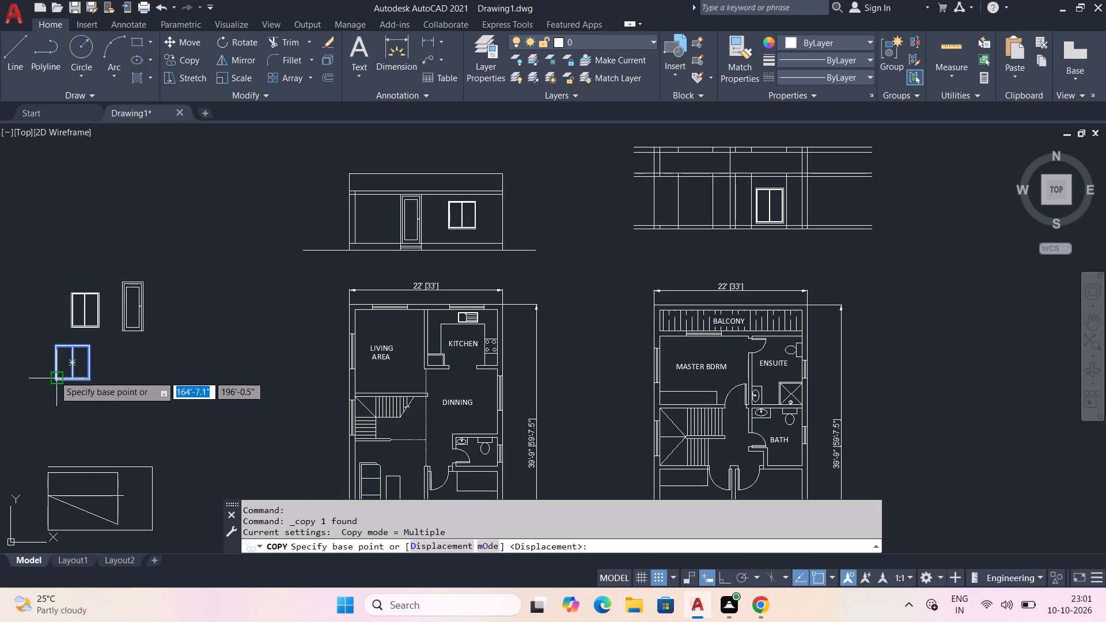
{"action": "left_click_drag", "start_coordinate": [55, 376], "coordinate": [60, 373]}
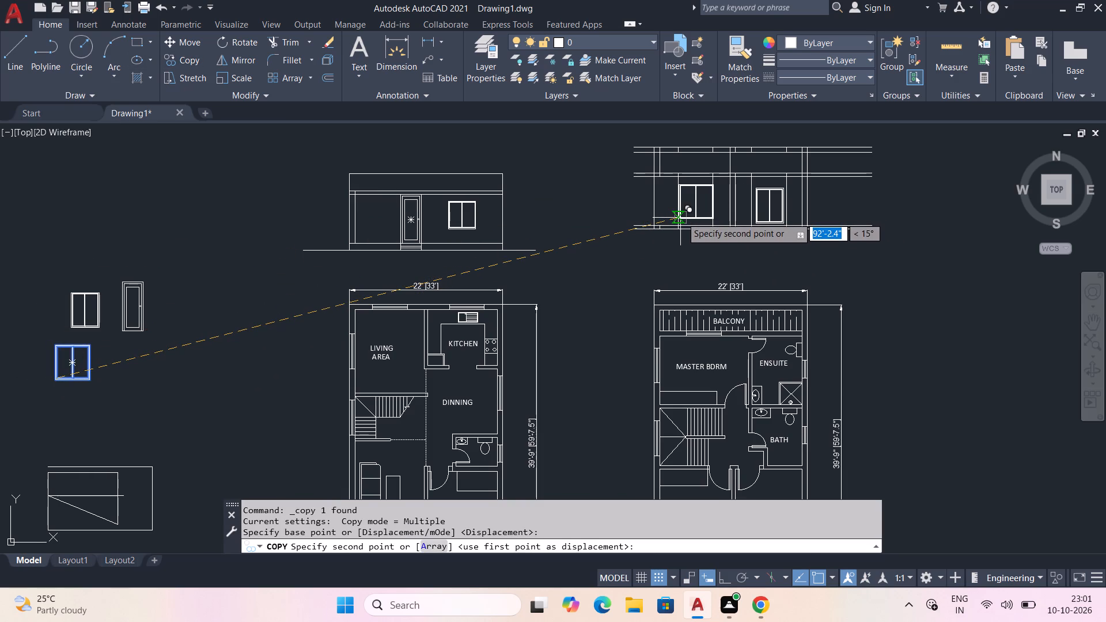
{"action": "left_click", "coordinate": [681, 217]}
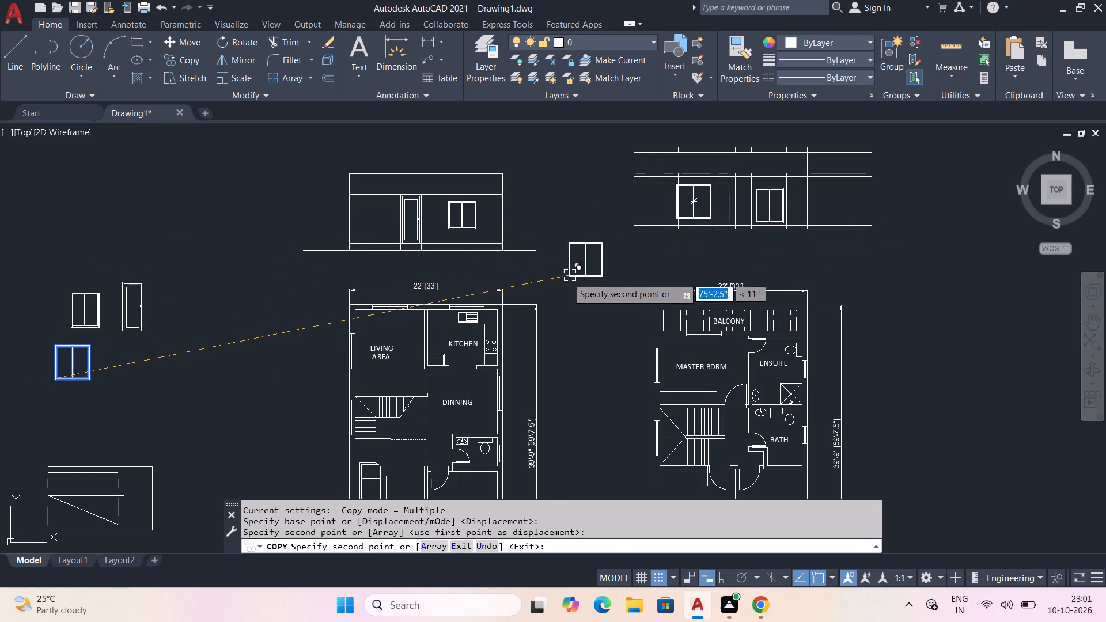
Move the left window block of the upper-floor elevation from its lower-left corner onto its bay's left vertical projection line.
{"action": "key", "text": "Escape"}
{"action": "scroll", "coordinate": [679, 203], "scroll_direction": "up", "scroll_amount": 2}
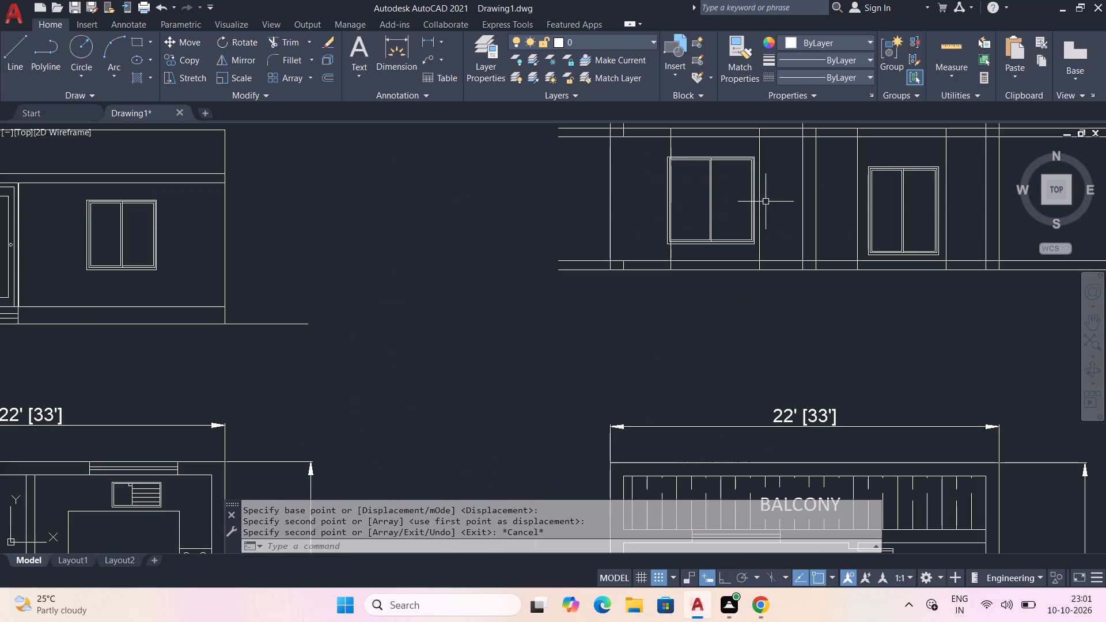
{"action": "middle_click_drag", "start_coordinate": [770, 199], "coordinate": [733, 250]}
{"action": "left_click", "coordinate": [706, 213]}
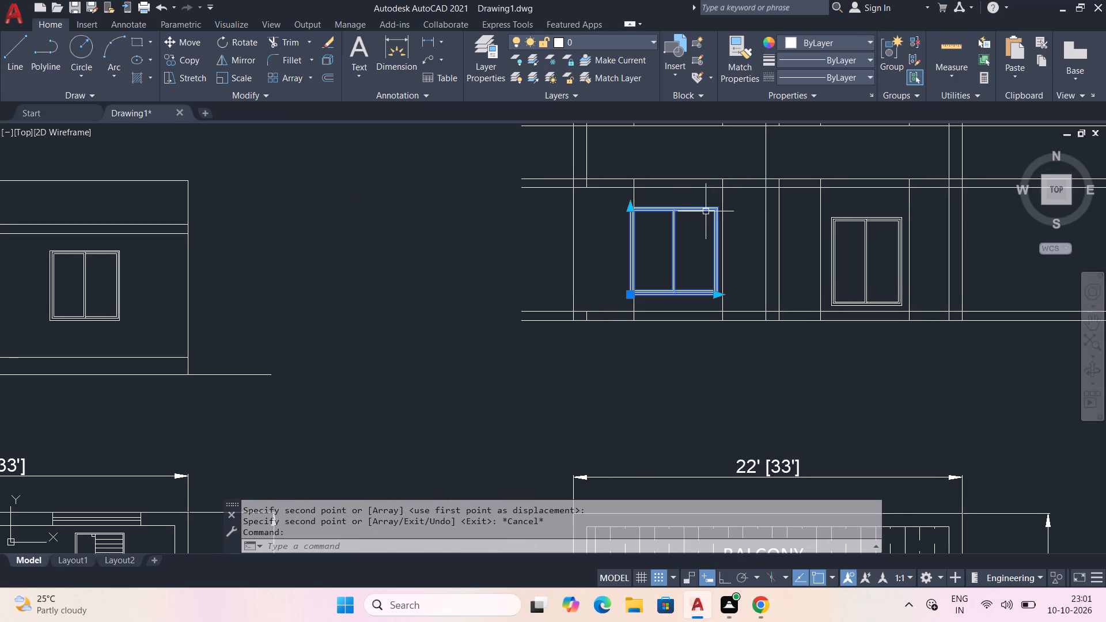
{"action": "left_click", "coordinate": [185, 36]}
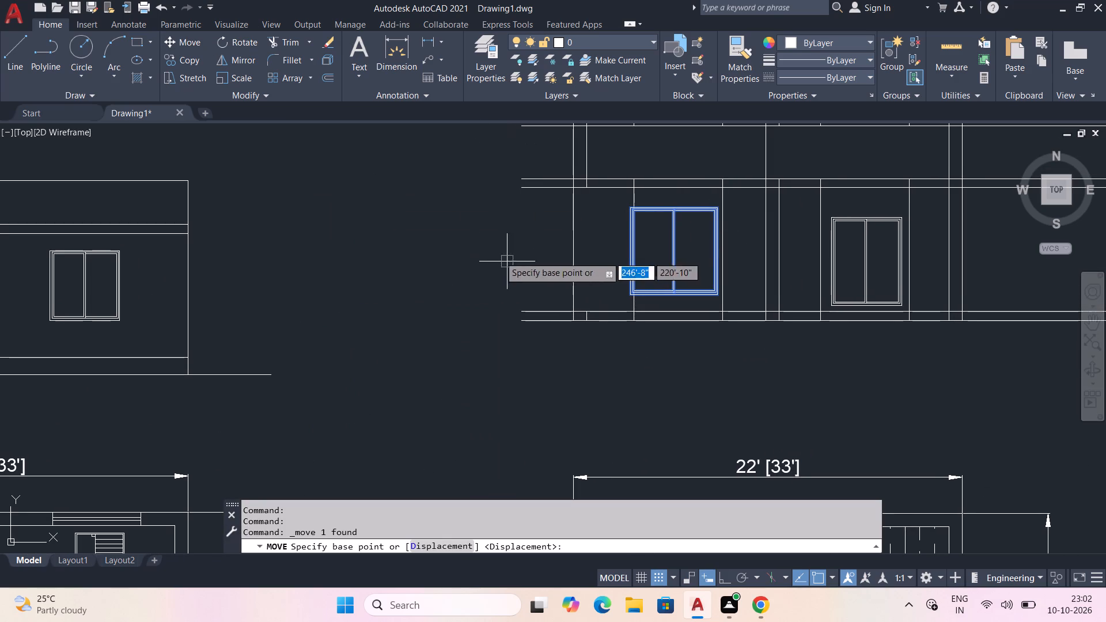
{"action": "left_click", "coordinate": [621, 290]}
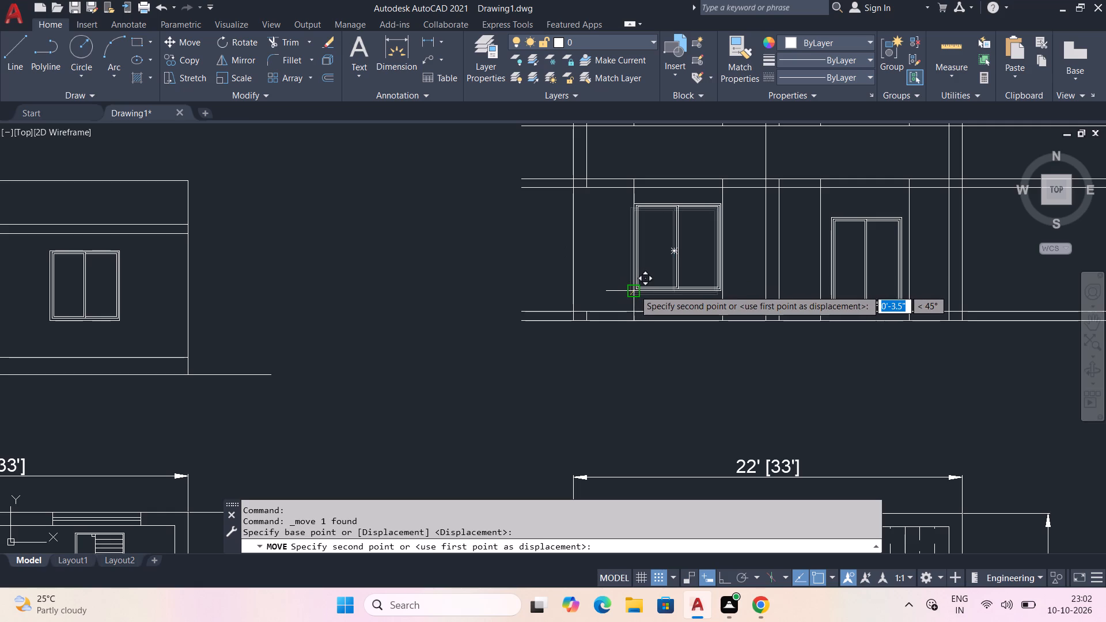
{"action": "left_click", "coordinate": [635, 290]}
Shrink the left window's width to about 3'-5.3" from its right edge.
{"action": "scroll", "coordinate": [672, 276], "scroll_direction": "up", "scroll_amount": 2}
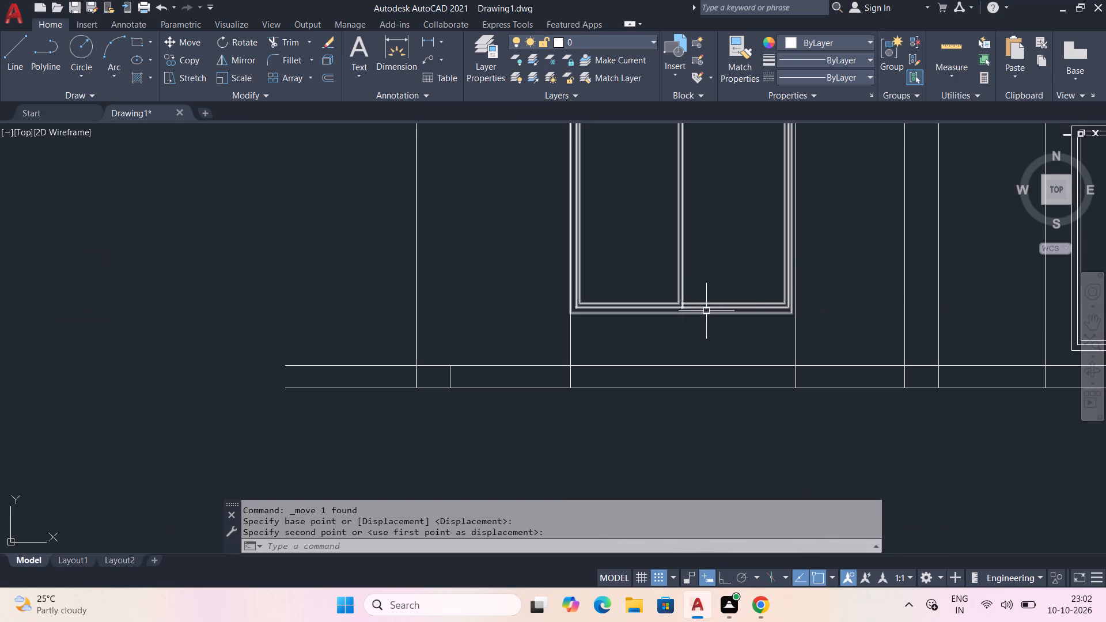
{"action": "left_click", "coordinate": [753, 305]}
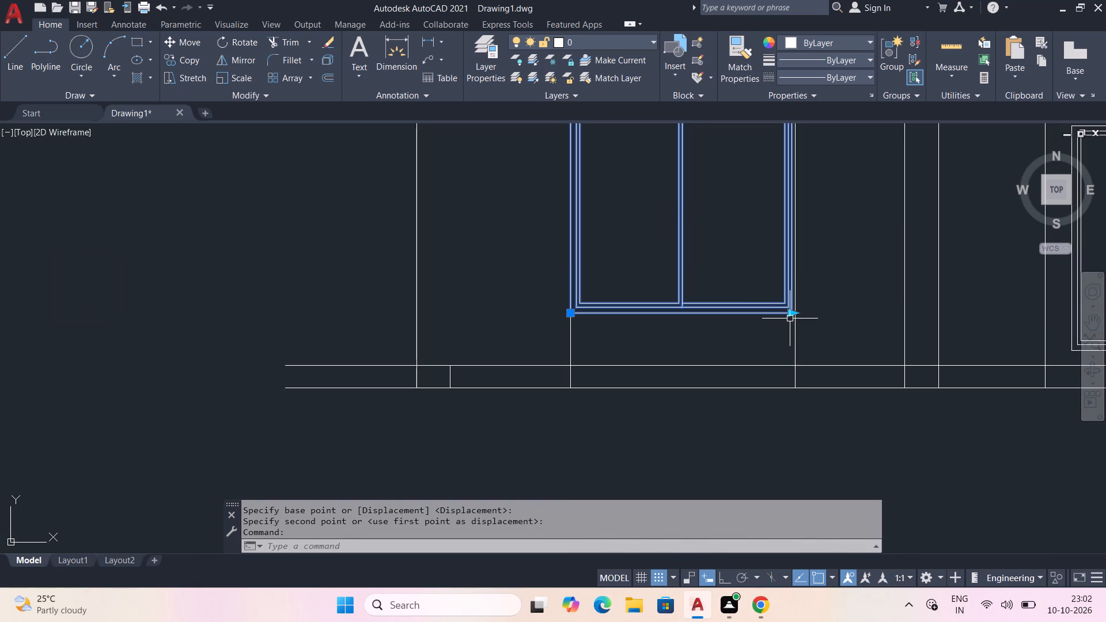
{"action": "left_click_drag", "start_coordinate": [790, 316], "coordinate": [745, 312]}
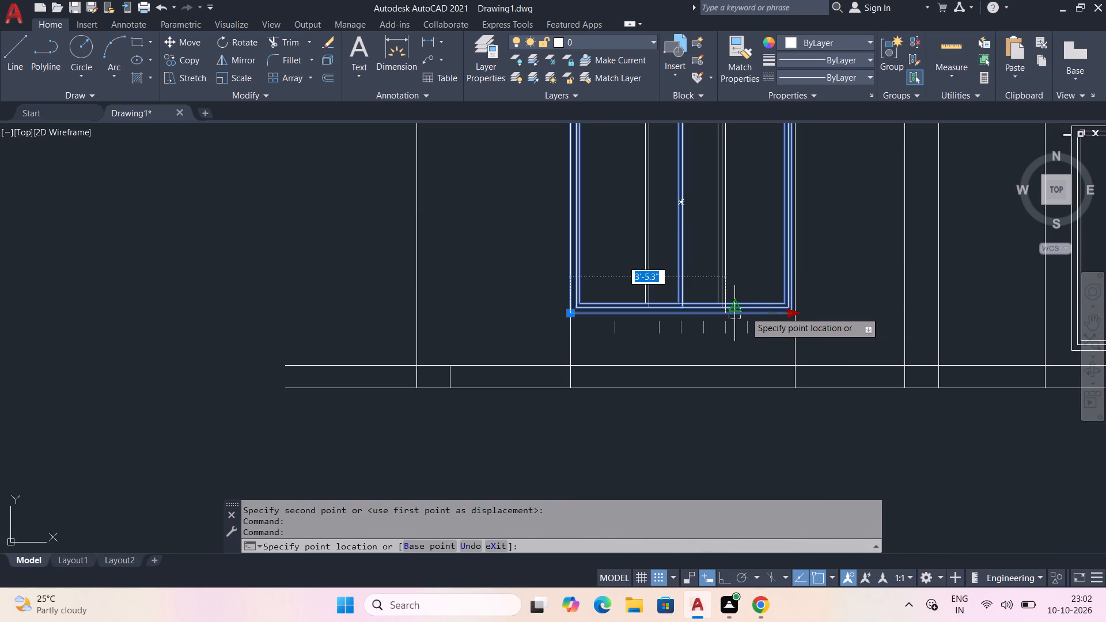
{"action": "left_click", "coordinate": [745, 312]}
Shorten the left window's height by lowering its top edge.
{"action": "middle_click_drag", "start_coordinate": [746, 248], "coordinate": [737, 364]}
{"action": "left_click_drag", "start_coordinate": [565, 208], "coordinate": [560, 244]}
{"action": "left_click", "coordinate": [560, 244]}
{"action": "left_click", "coordinate": [665, 256]}
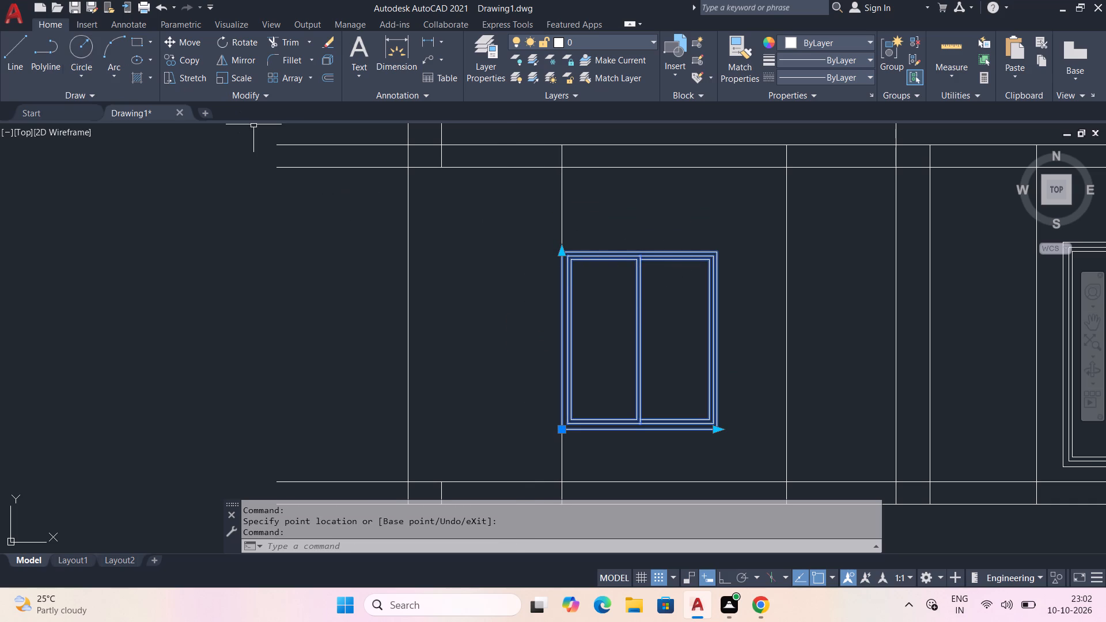
Stretch the left window's width to about 4'-11.1", reaching toward the bay's right projection line.
{"action": "middle_click_drag", "start_coordinate": [708, 304], "coordinate": [702, 266]}
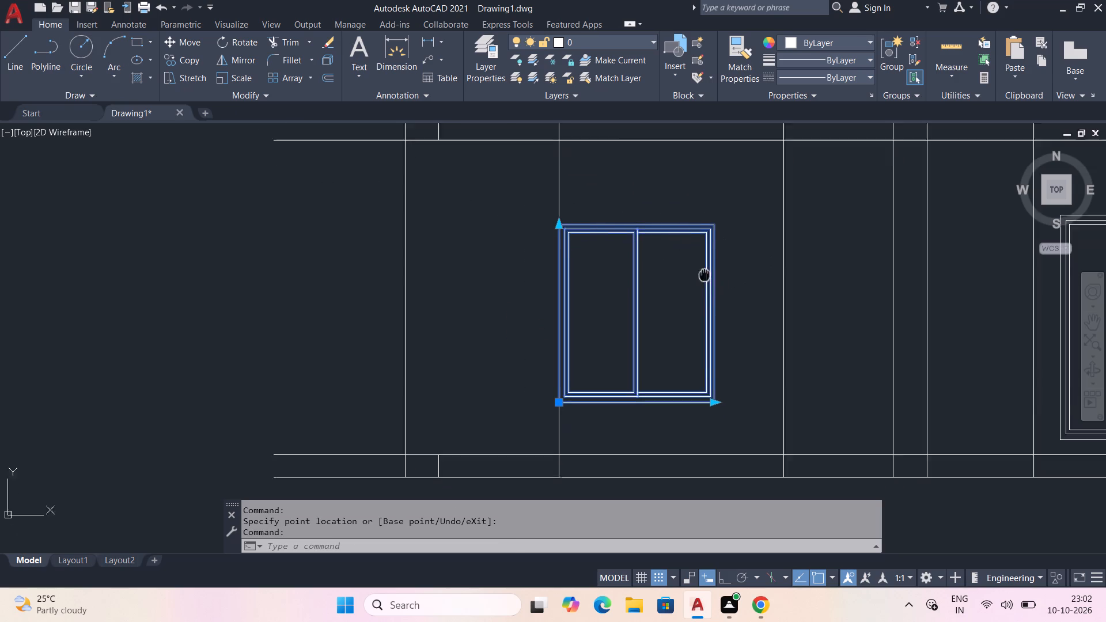
{"action": "middle_click_drag", "start_coordinate": [702, 266], "coordinate": [692, 251]}
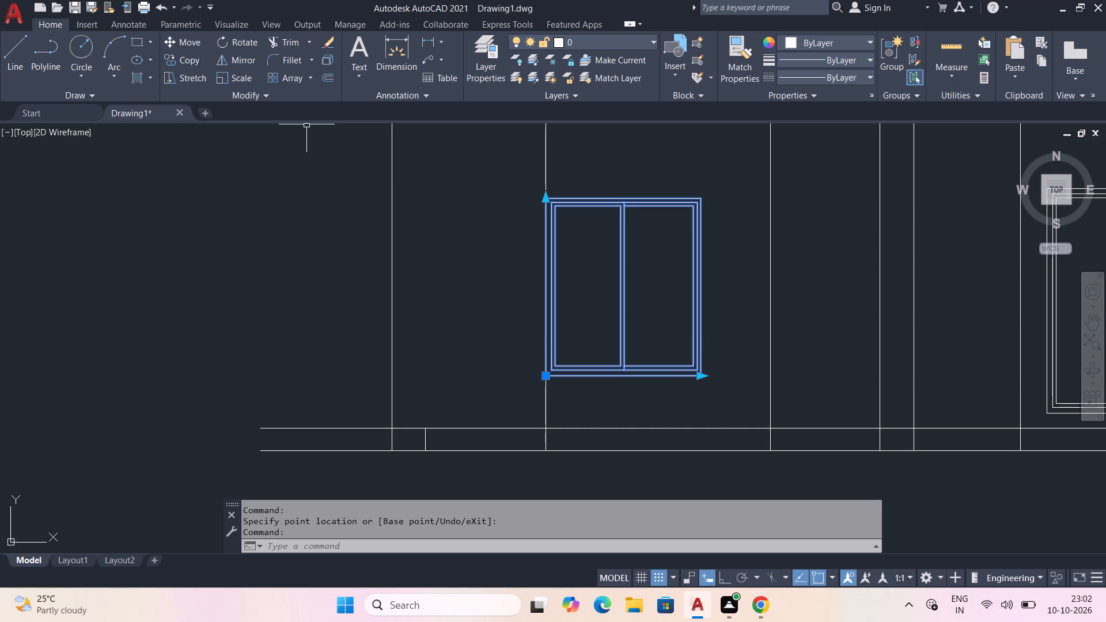
{"action": "left_click_drag", "start_coordinate": [701, 374], "coordinate": [755, 366]}
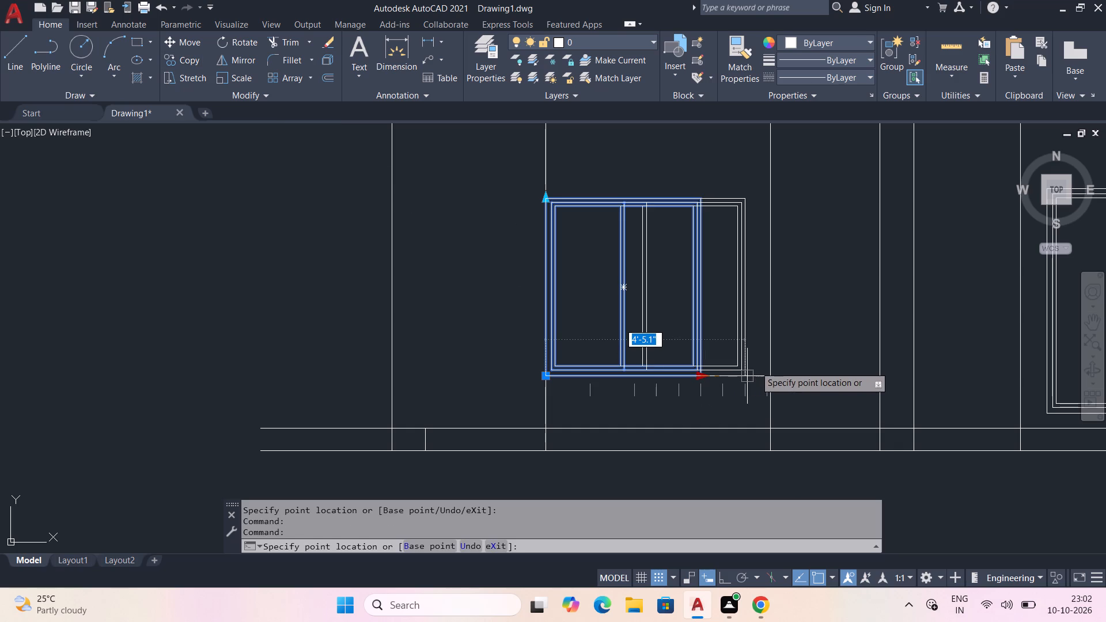
{"action": "left_click_drag", "start_coordinate": [755, 366], "coordinate": [760, 363]}
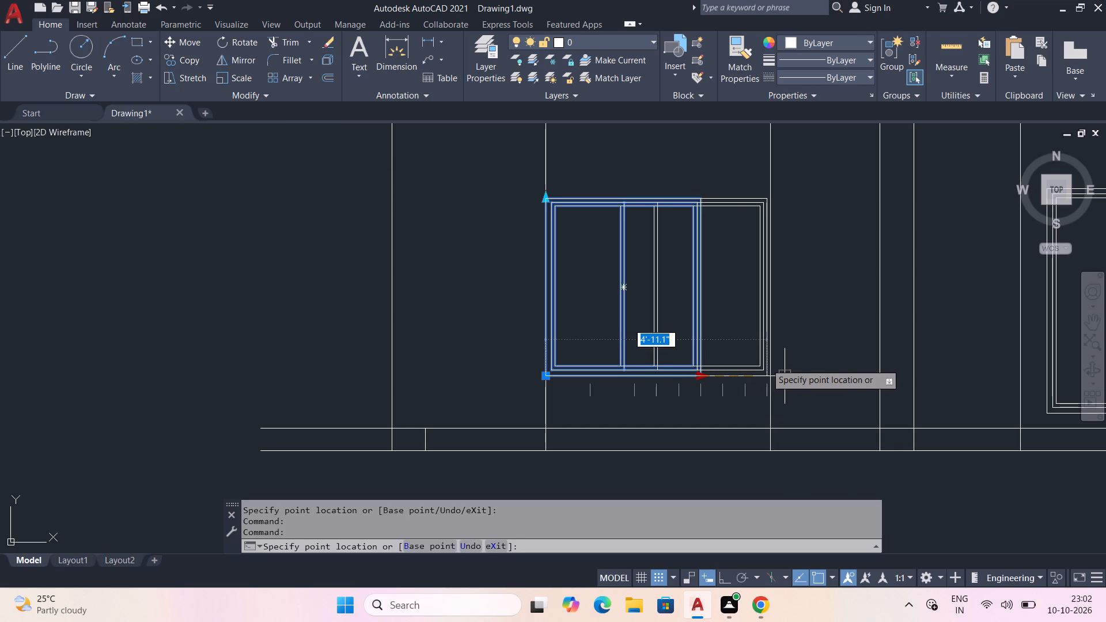
{"action": "left_click", "coordinate": [766, 363]}
{"action": "scroll", "coordinate": [747, 352], "scroll_direction": "up", "scroll_amount": 2}
{"action": "left_click", "coordinate": [791, 416]}
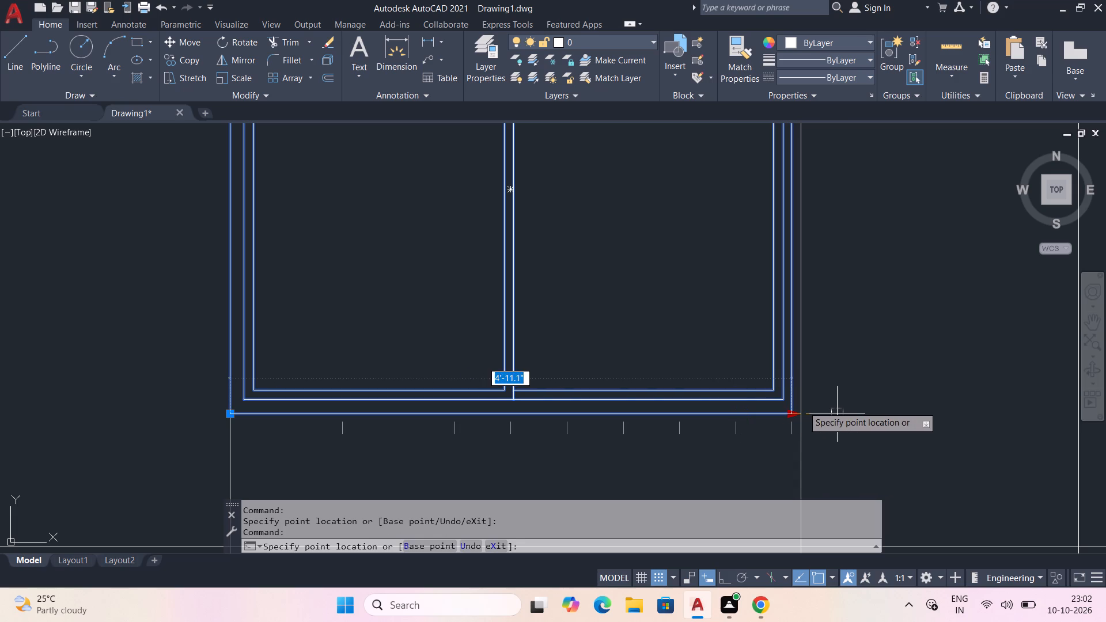
{"action": "left_click", "coordinate": [804, 406]}
{"action": "scroll", "coordinate": [703, 350], "scroll_direction": "down", "scroll_amount": 1}
{"action": "scroll", "coordinate": [639, 377], "scroll_direction": "down", "scroll_amount": 2}
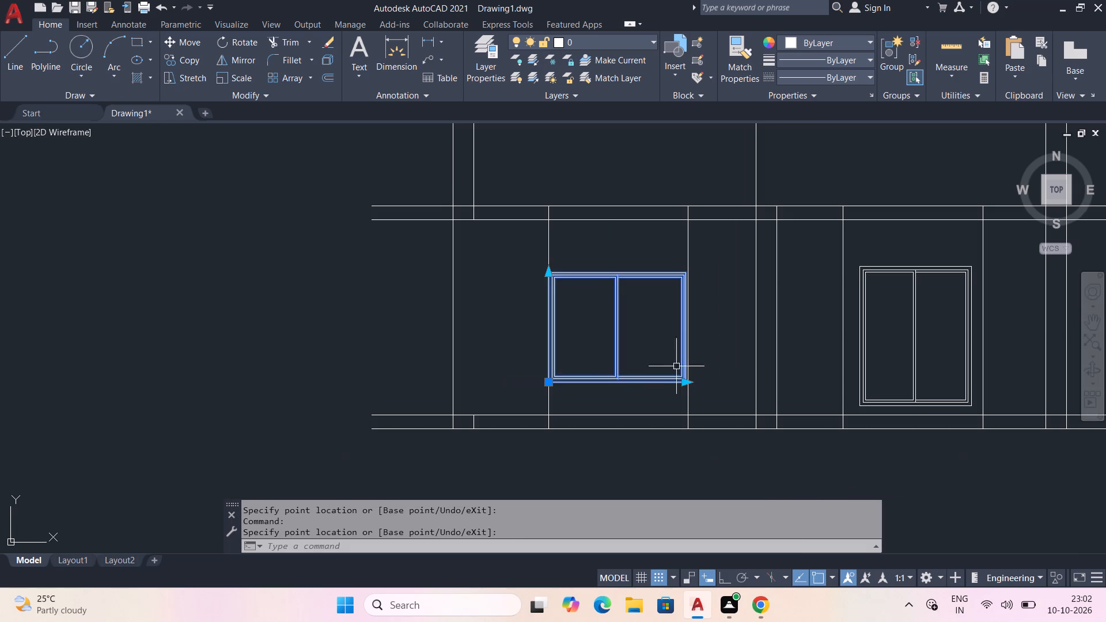
{"action": "key", "text": "Escape"}
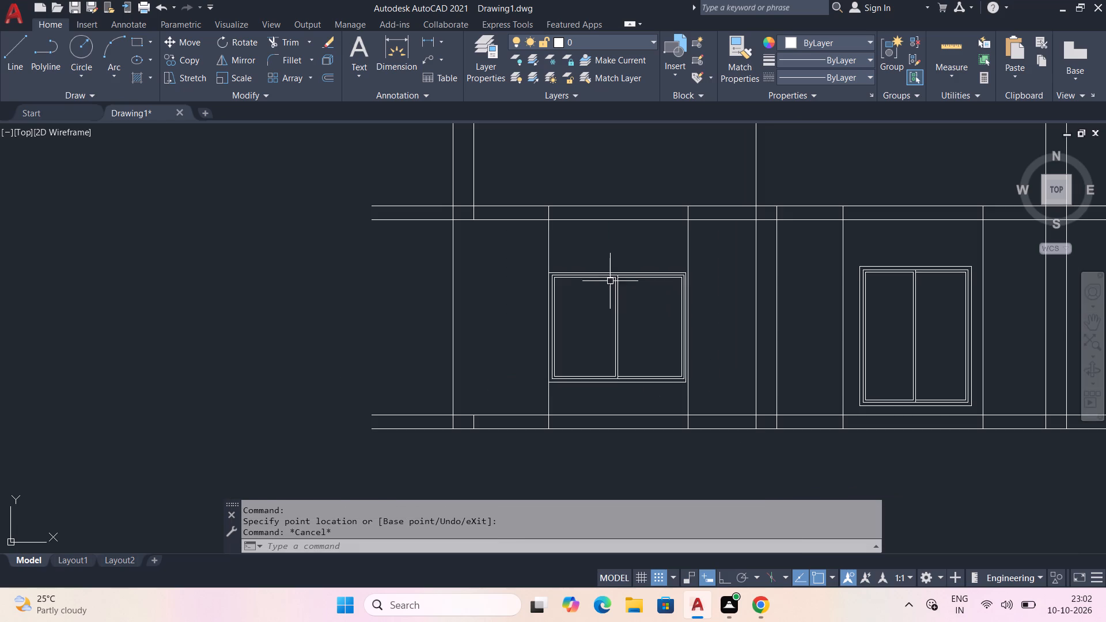
Move the left window block slightly upward within its bay.
{"action": "left_click", "coordinate": [613, 279]}
{"action": "left_click", "coordinate": [189, 35]}
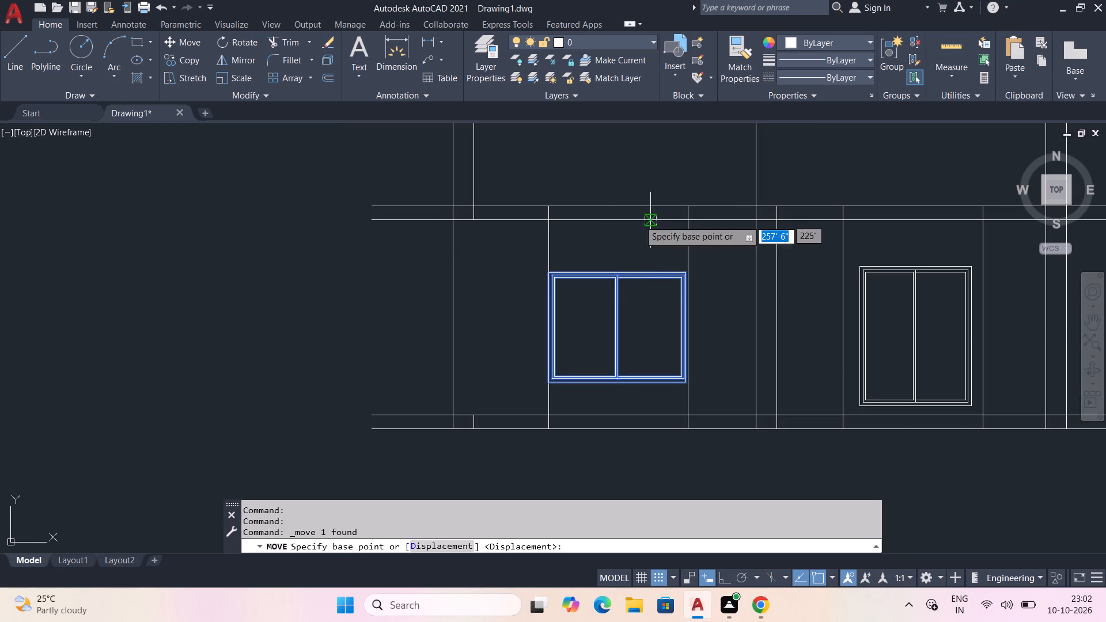
{"action": "left_click_drag", "start_coordinate": [615, 282], "coordinate": [615, 268]}
{"action": "left_click", "coordinate": [615, 268]}
{"action": "key", "text": "Escape"}
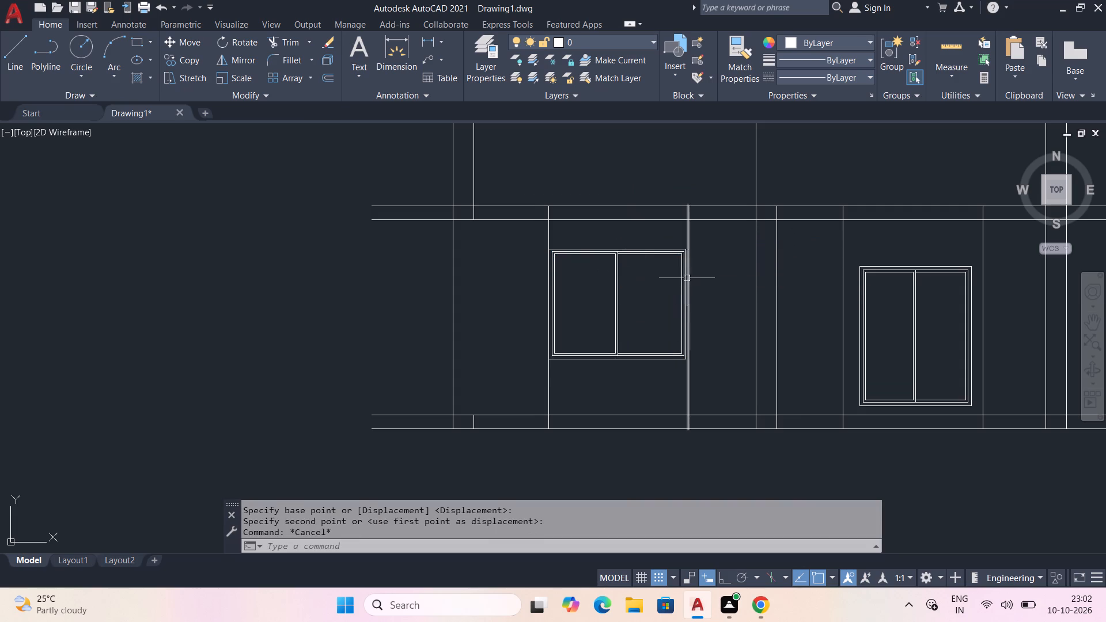
Erase the vertical projection lines flanking the left window, plus the inner line and its base stub beside the elevation's left edge.
{"action": "left_click", "coordinate": [549, 390]}
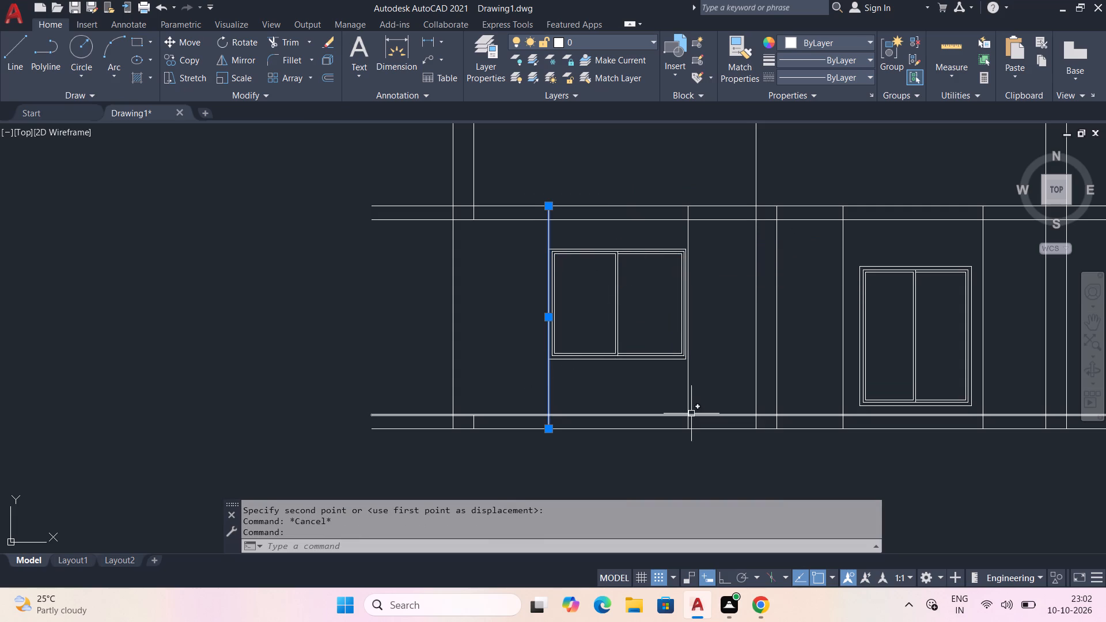
{"action": "key", "text": "Delete"}
{"action": "left_click", "coordinate": [689, 404]}
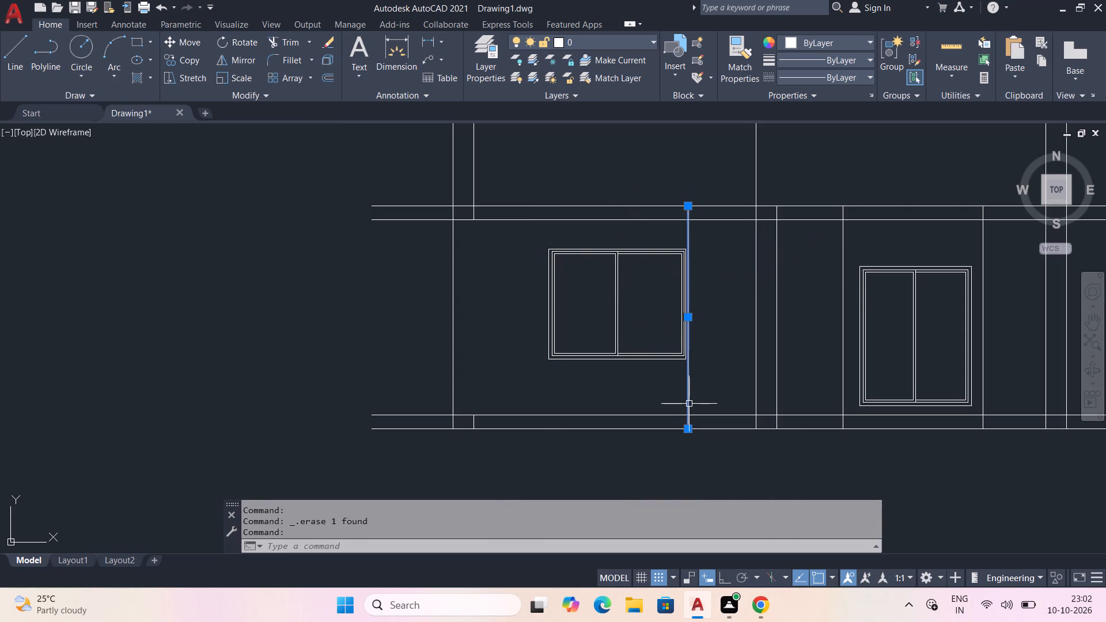
{"action": "key", "text": "Delete"}
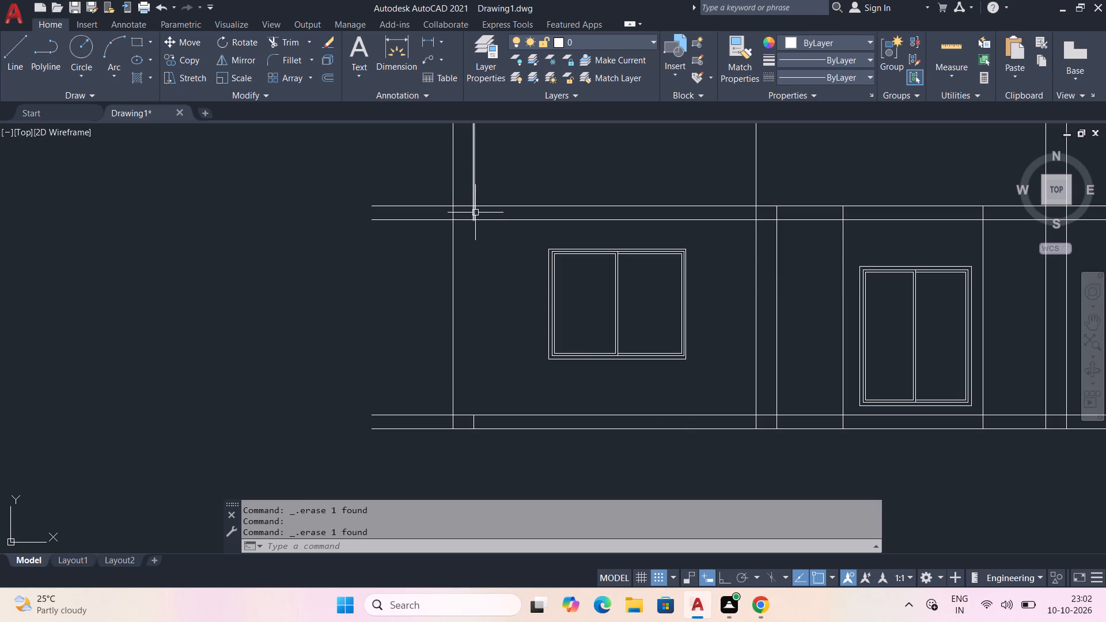
{"action": "left_click", "coordinate": [475, 213]}
{"action": "key", "text": "Delete"}
{"action": "scroll", "coordinate": [480, 297], "scroll_direction": "down", "scroll_amount": 1}
{"action": "middle_click_drag", "start_coordinate": [491, 329], "coordinate": [473, 321]}
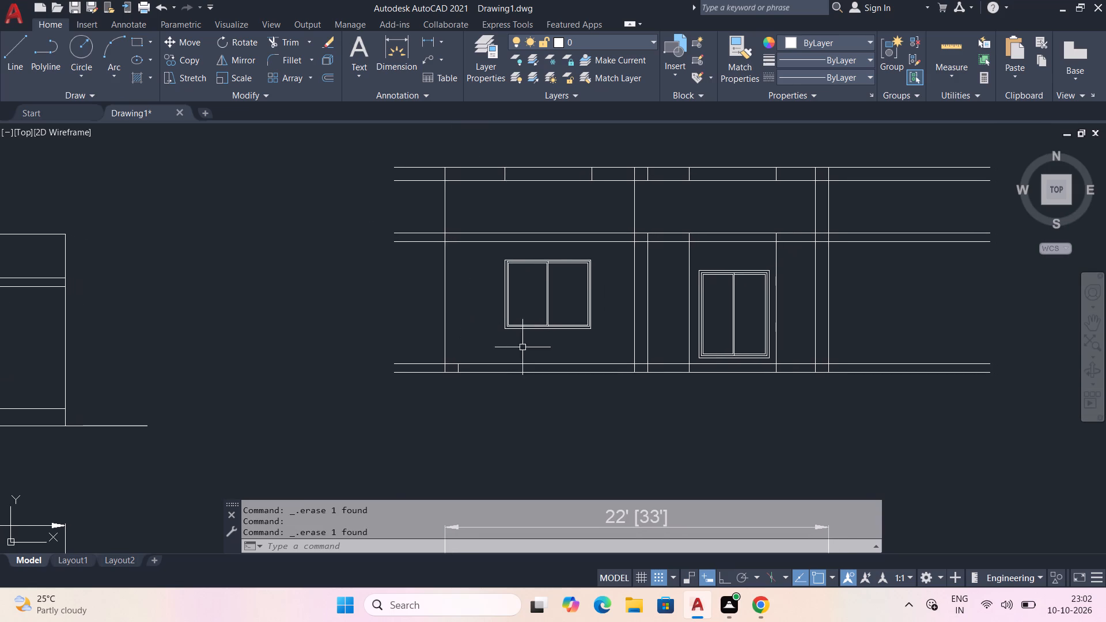
{"action": "scroll", "coordinate": [463, 372], "scroll_direction": "up", "scroll_amount": 2}
{"action": "left_click", "coordinate": [445, 366]}
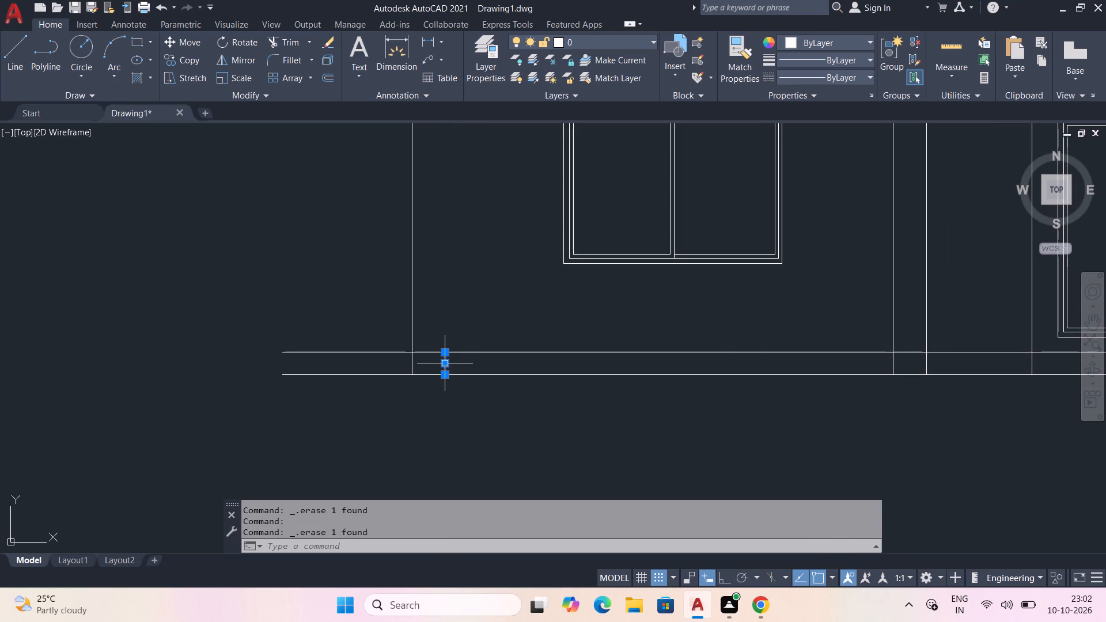
{"action": "key", "text": "Delete"}
Erase the left line of the vertical pair between the two windows.
{"action": "scroll", "coordinate": [787, 408], "scroll_direction": "down", "scroll_amount": 1}
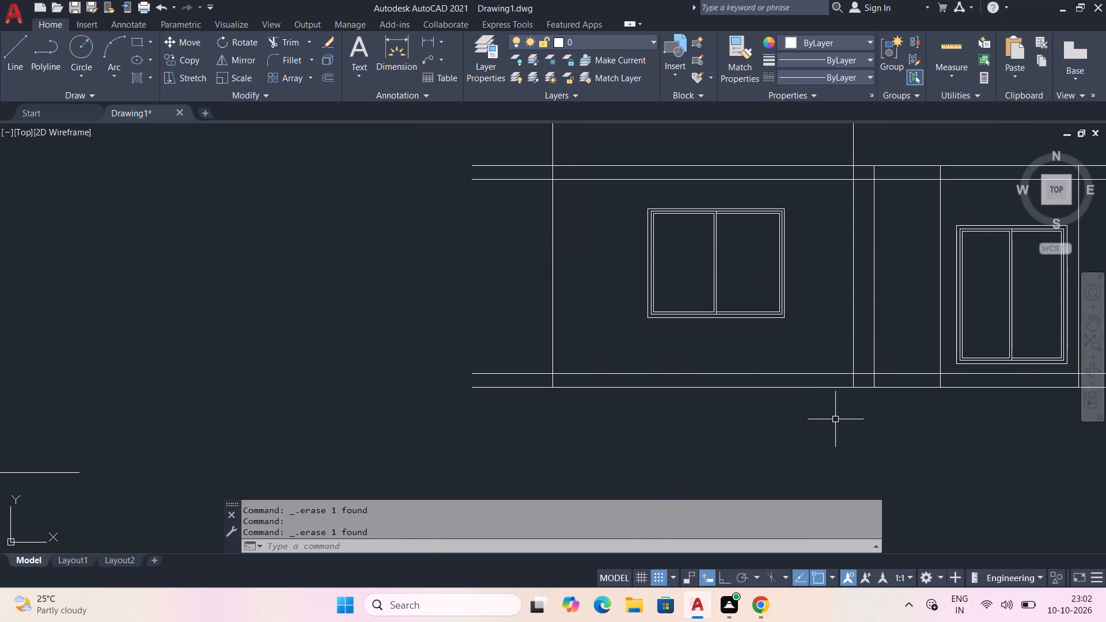
{"action": "middle_click_drag", "start_coordinate": [853, 411], "coordinate": [632, 447]}
{"action": "left_click", "coordinate": [630, 373]}
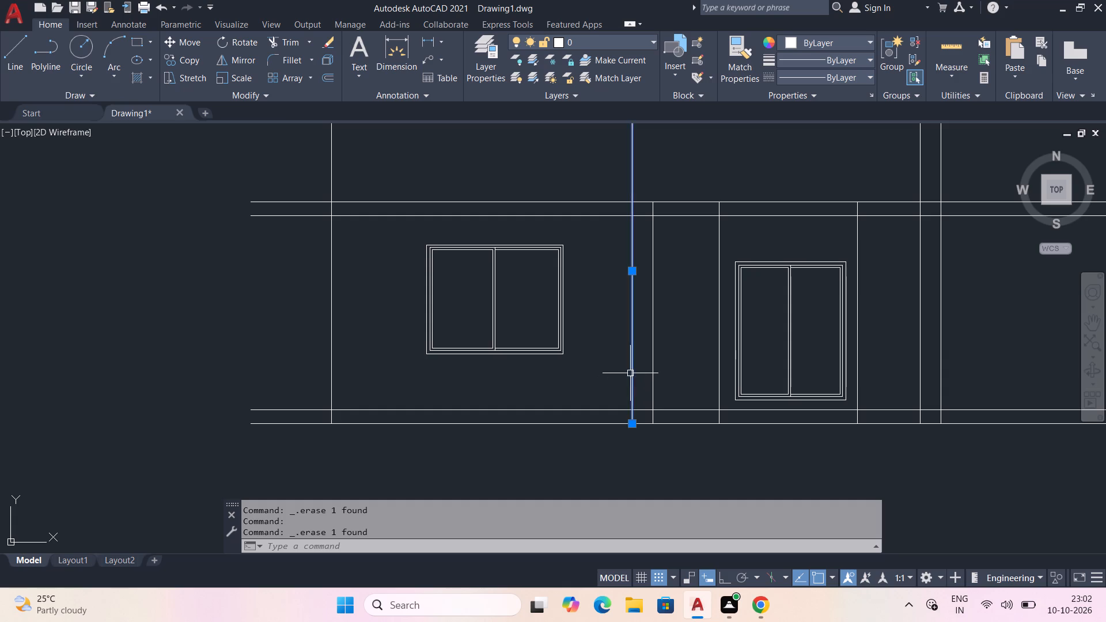
{"action": "key", "text": "Delete"}
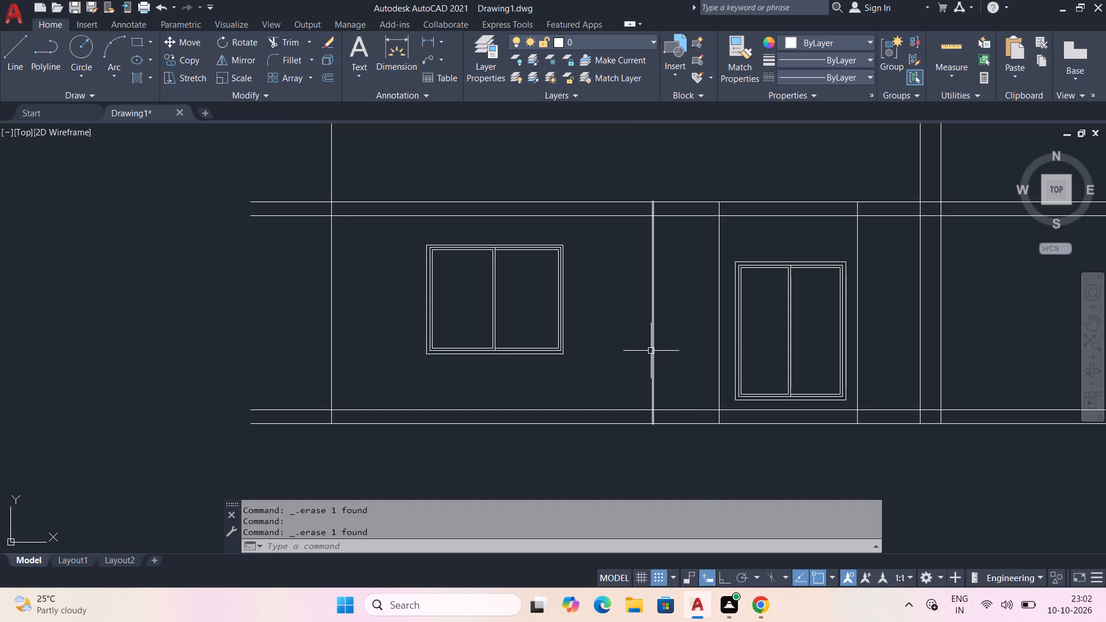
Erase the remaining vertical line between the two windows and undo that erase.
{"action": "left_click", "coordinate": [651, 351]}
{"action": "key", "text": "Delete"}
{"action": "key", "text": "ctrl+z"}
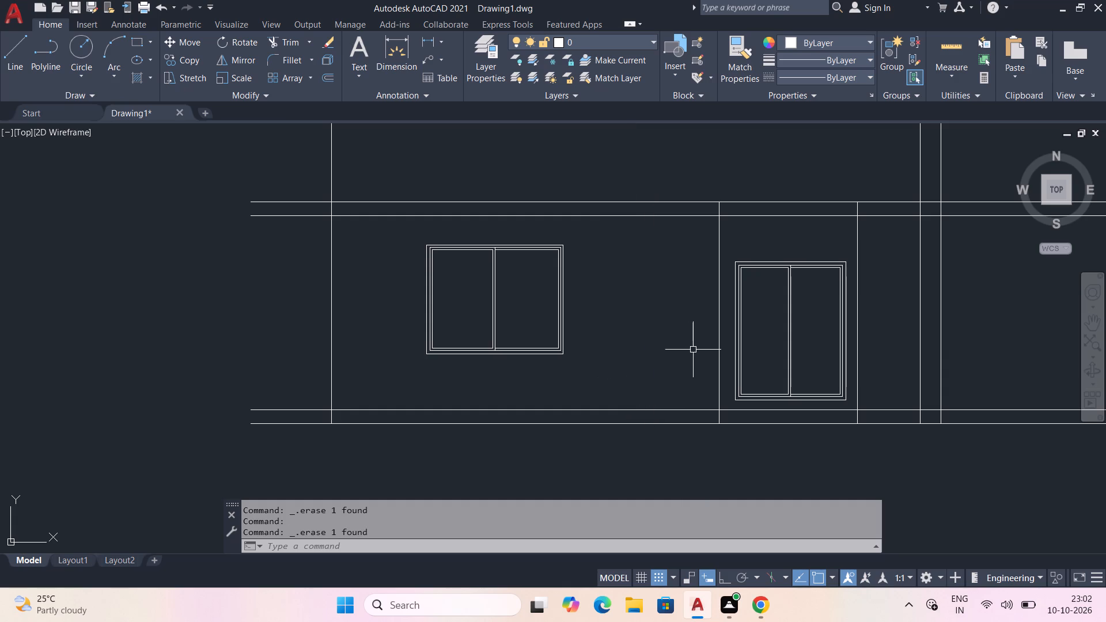
Erase the two vertical projection lines flanking the right window.
{"action": "left_click", "coordinate": [720, 331]}
{"action": "key", "text": "F12"}
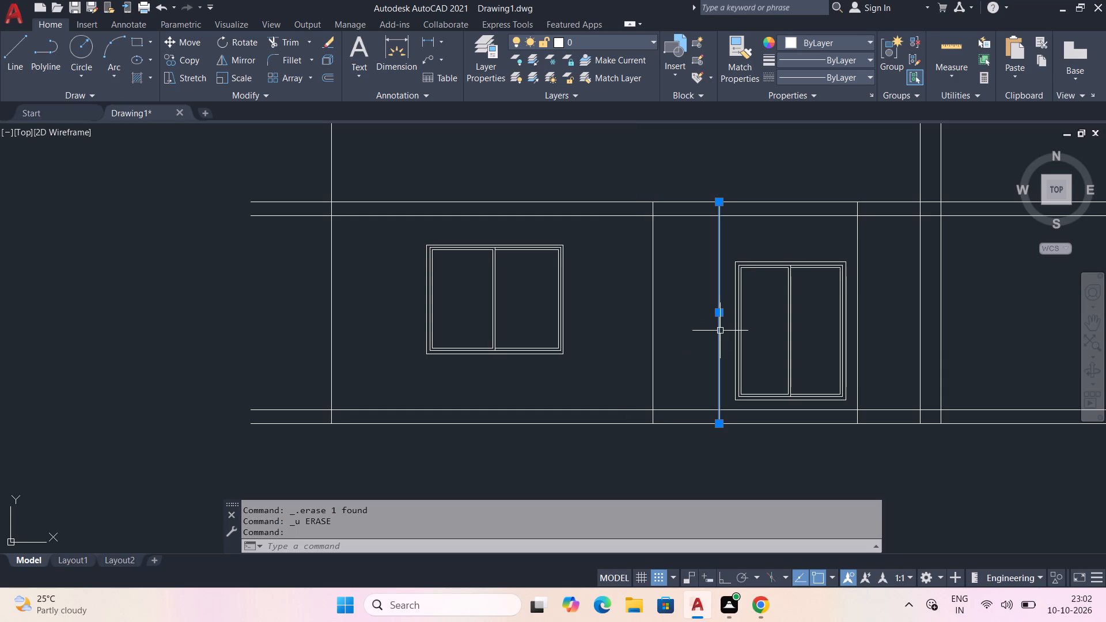
{"action": "key", "text": "F12"}
{"action": "key", "text": "Delete"}
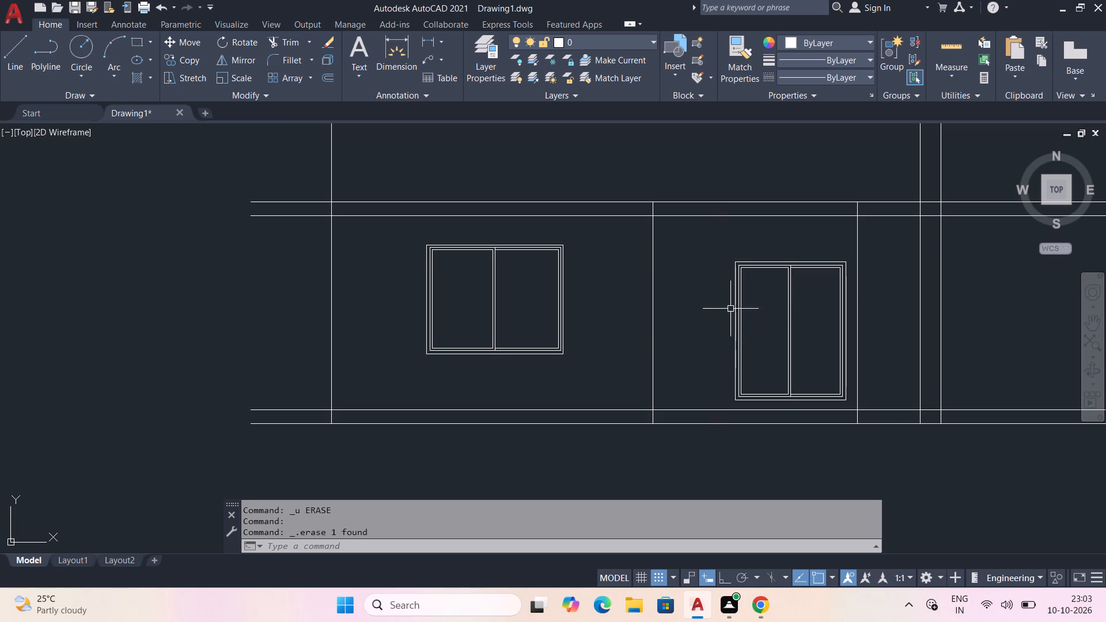
{"action": "left_click", "coordinate": [857, 287]}
{"action": "key", "text": "Delete"}
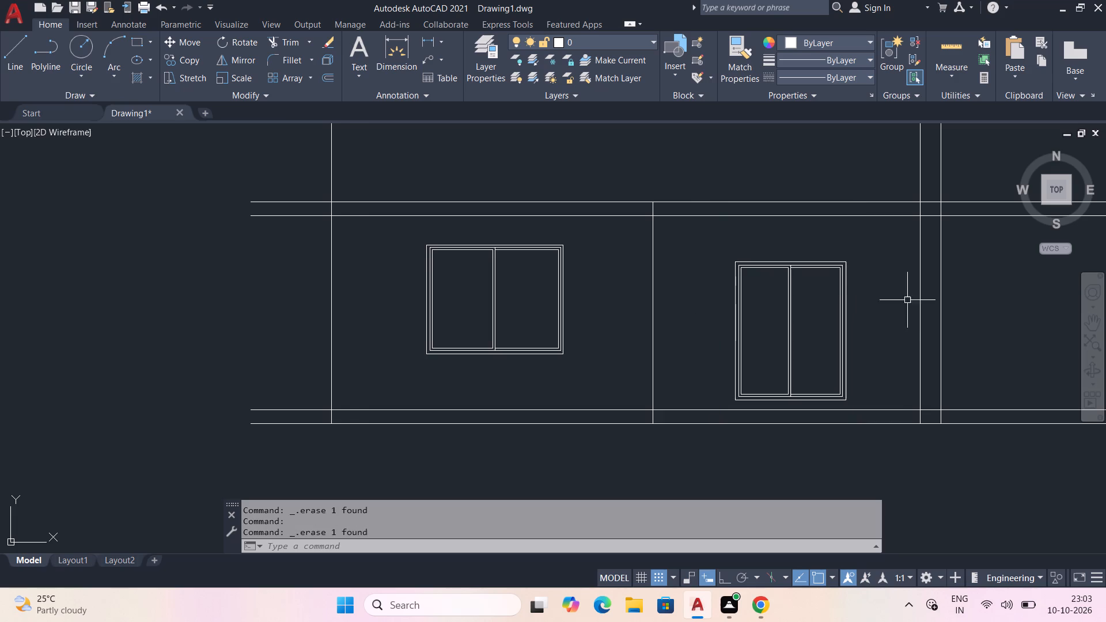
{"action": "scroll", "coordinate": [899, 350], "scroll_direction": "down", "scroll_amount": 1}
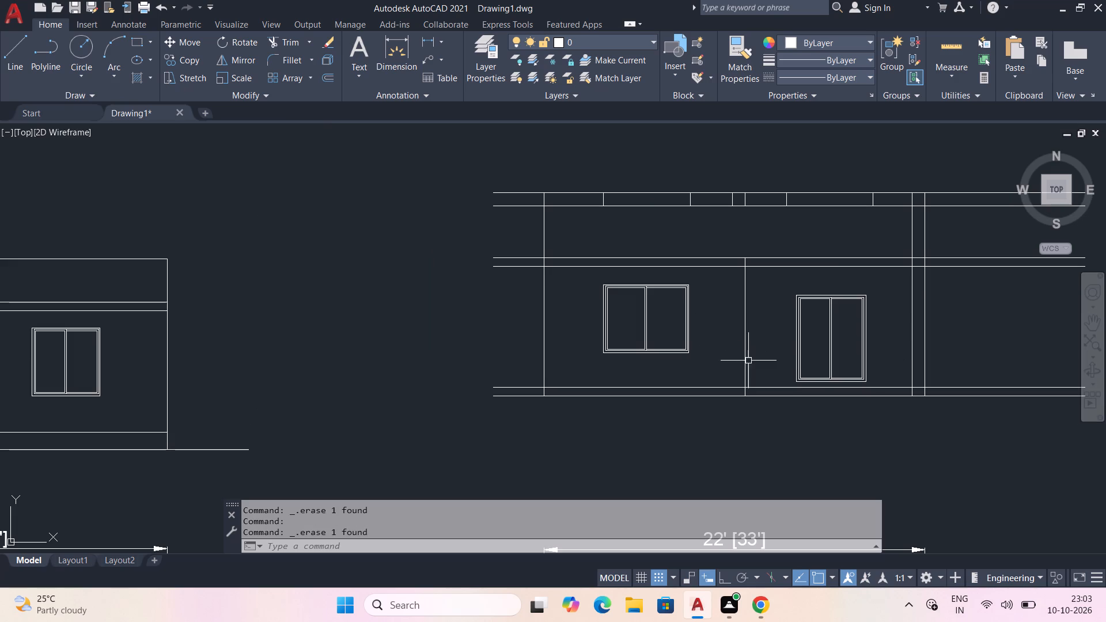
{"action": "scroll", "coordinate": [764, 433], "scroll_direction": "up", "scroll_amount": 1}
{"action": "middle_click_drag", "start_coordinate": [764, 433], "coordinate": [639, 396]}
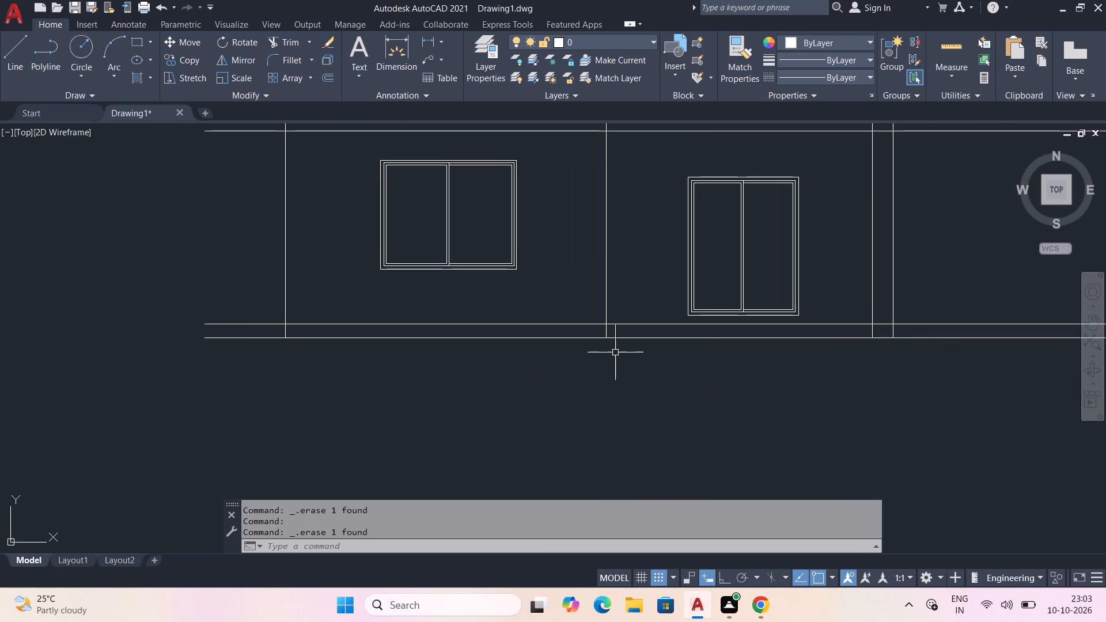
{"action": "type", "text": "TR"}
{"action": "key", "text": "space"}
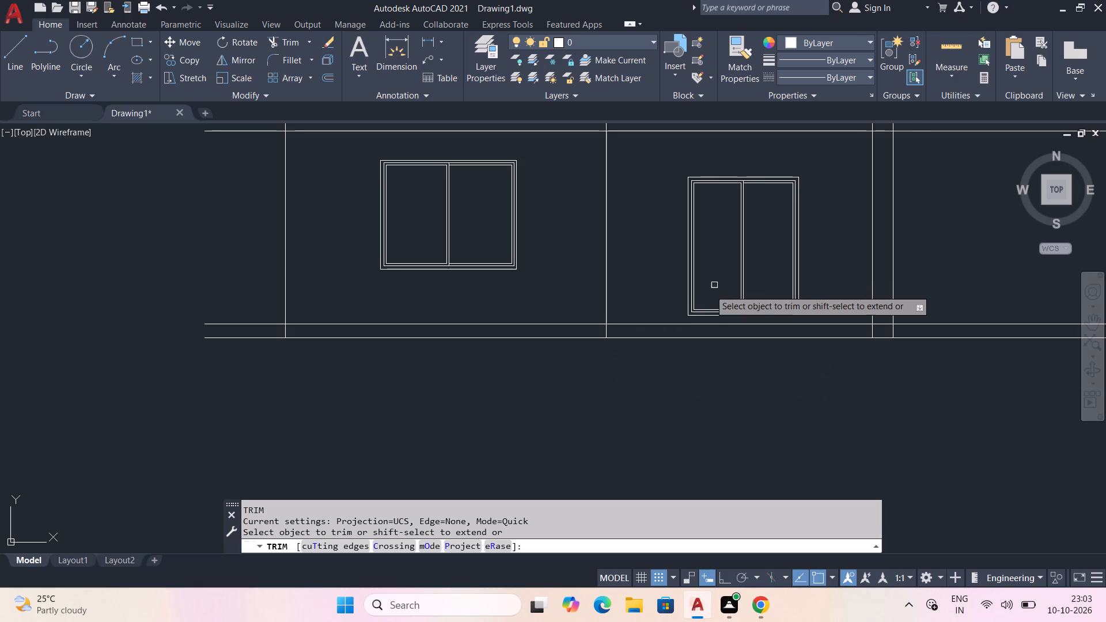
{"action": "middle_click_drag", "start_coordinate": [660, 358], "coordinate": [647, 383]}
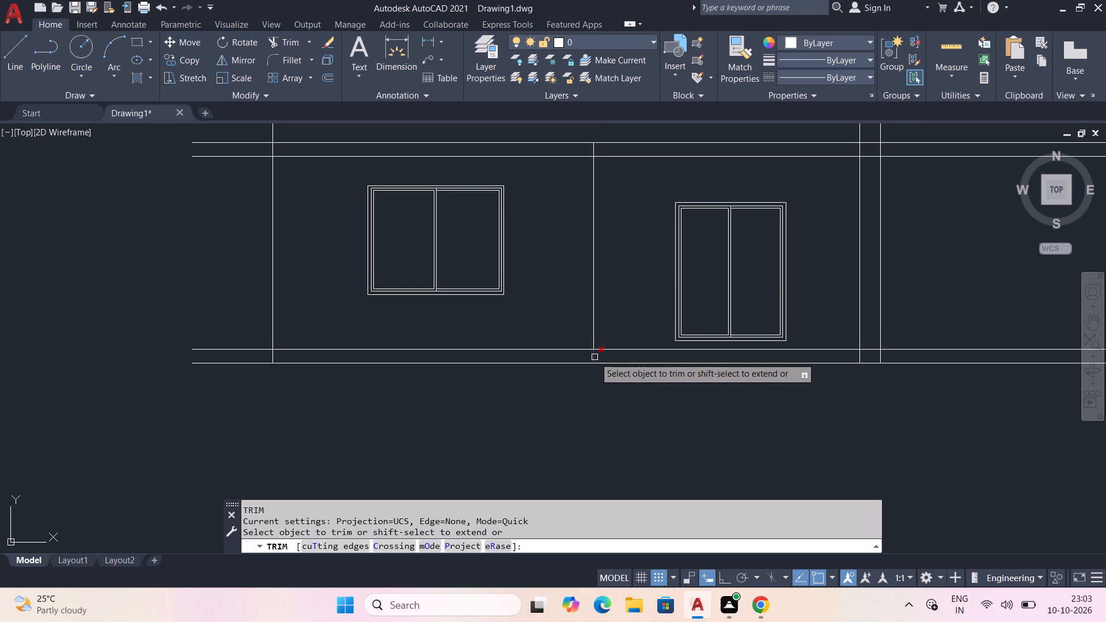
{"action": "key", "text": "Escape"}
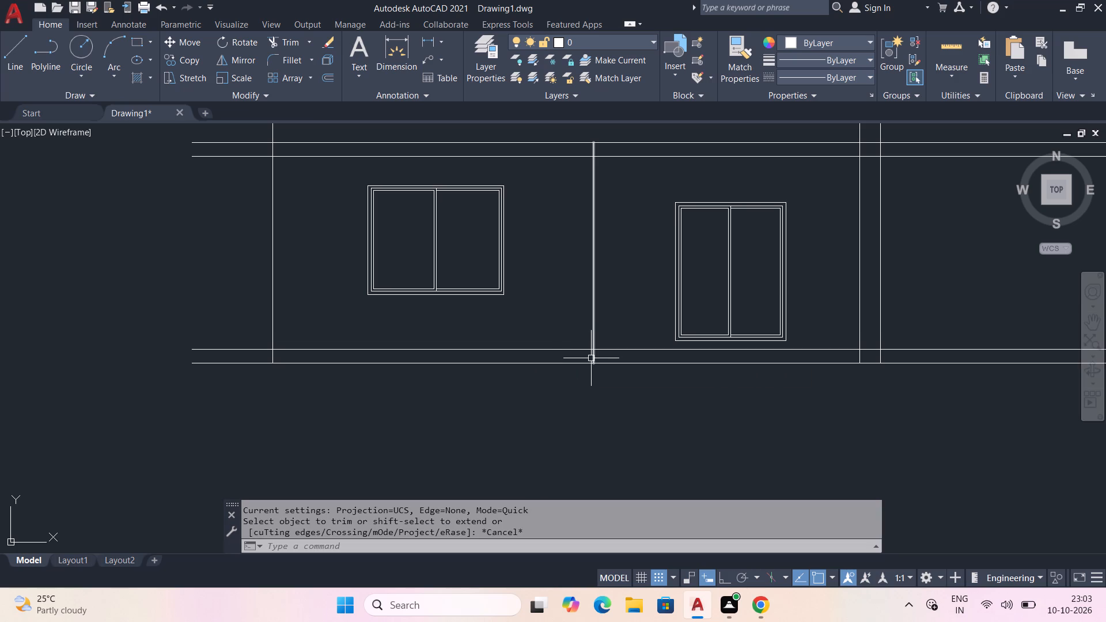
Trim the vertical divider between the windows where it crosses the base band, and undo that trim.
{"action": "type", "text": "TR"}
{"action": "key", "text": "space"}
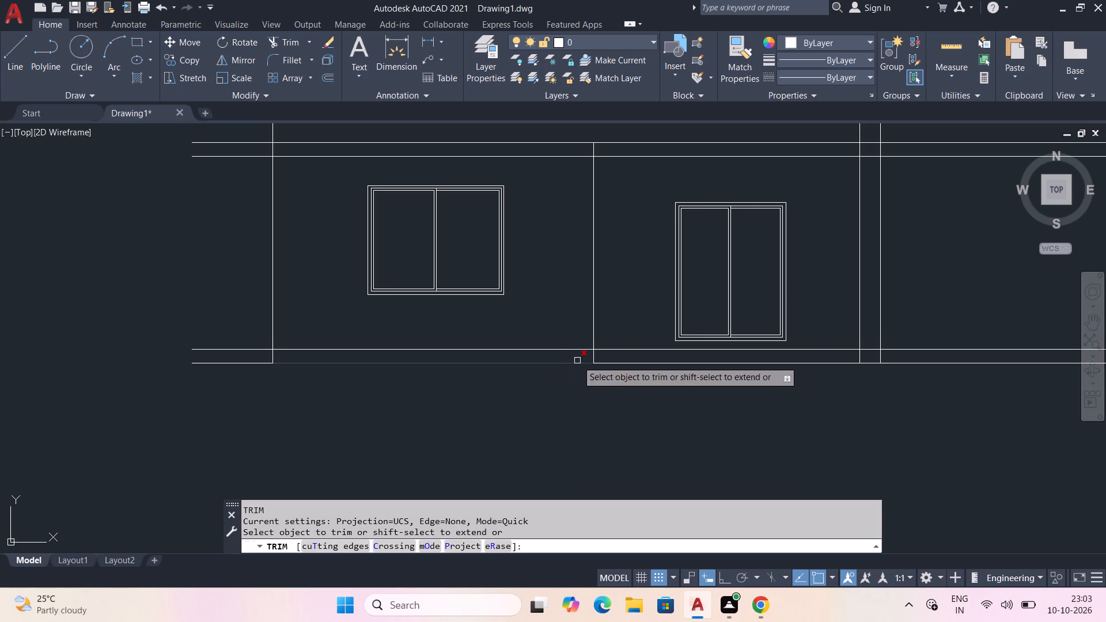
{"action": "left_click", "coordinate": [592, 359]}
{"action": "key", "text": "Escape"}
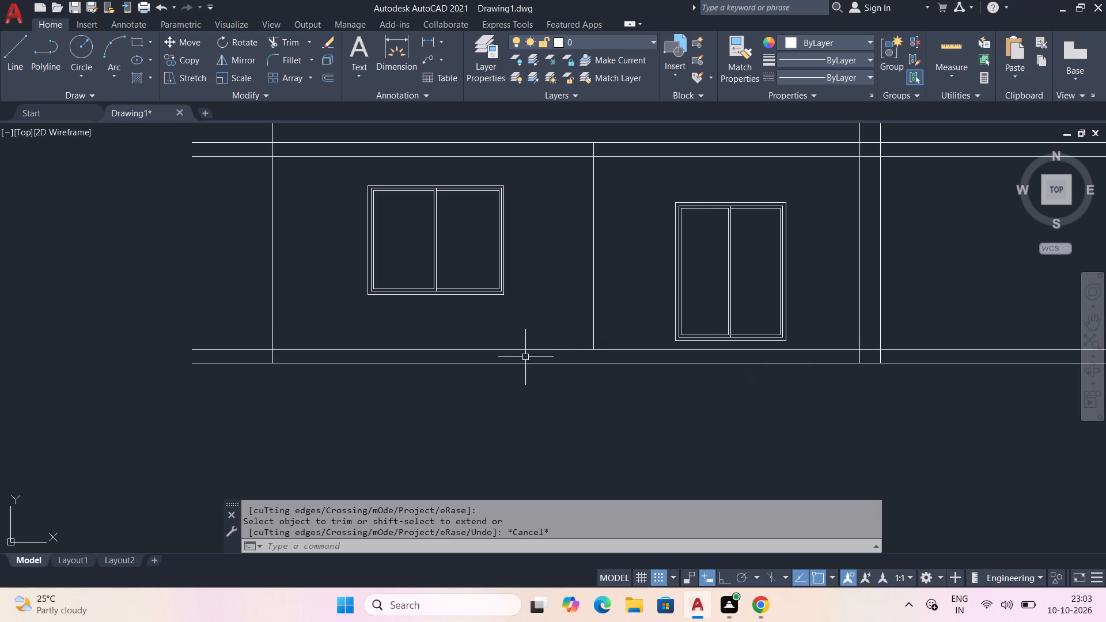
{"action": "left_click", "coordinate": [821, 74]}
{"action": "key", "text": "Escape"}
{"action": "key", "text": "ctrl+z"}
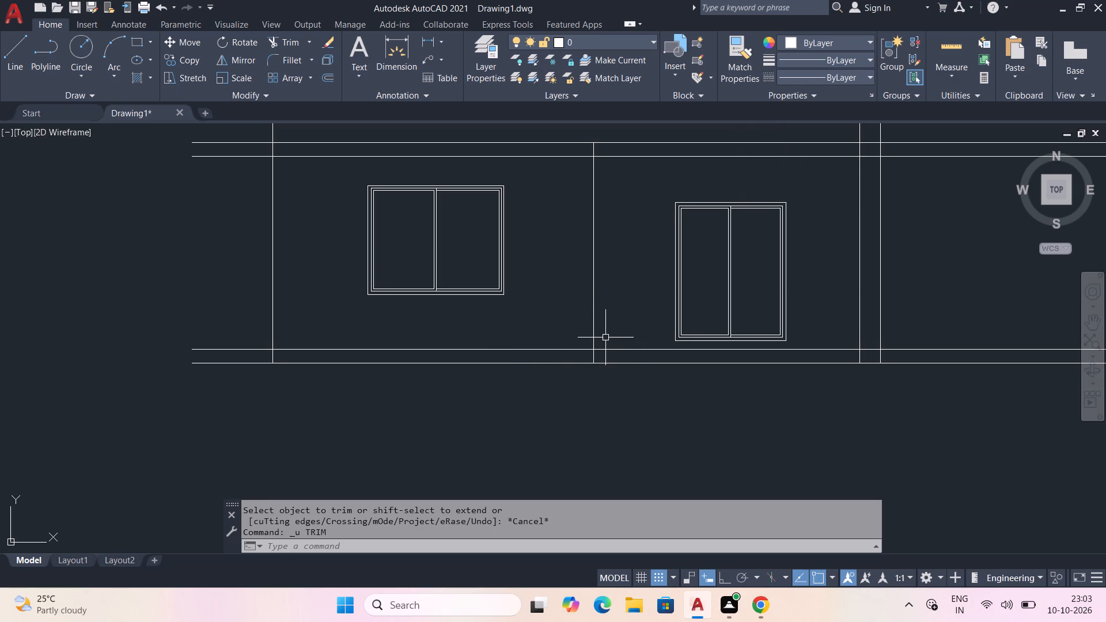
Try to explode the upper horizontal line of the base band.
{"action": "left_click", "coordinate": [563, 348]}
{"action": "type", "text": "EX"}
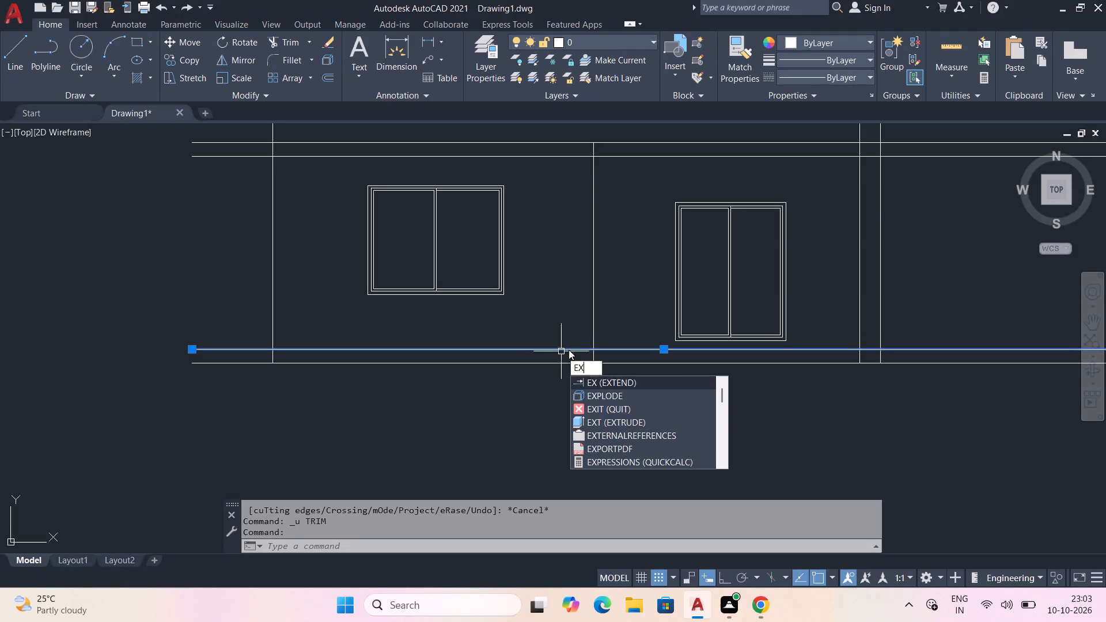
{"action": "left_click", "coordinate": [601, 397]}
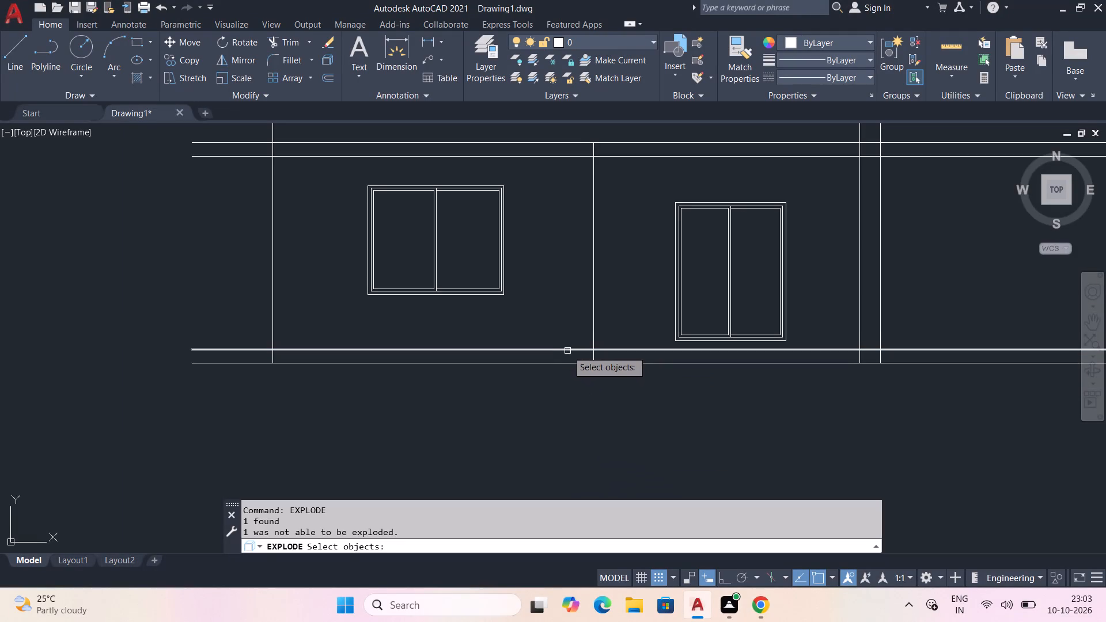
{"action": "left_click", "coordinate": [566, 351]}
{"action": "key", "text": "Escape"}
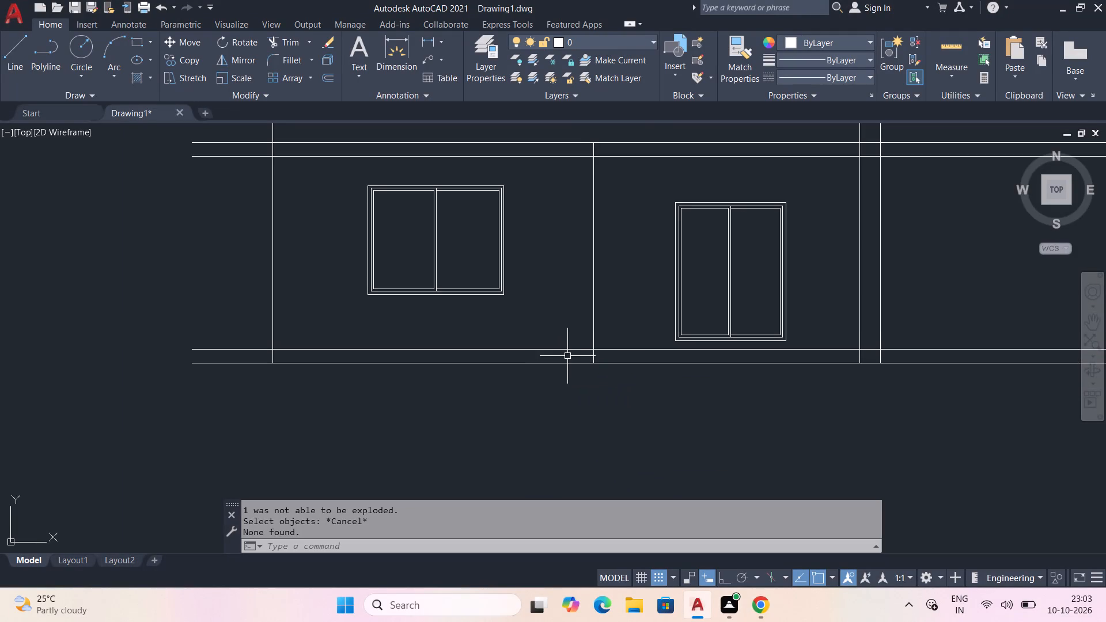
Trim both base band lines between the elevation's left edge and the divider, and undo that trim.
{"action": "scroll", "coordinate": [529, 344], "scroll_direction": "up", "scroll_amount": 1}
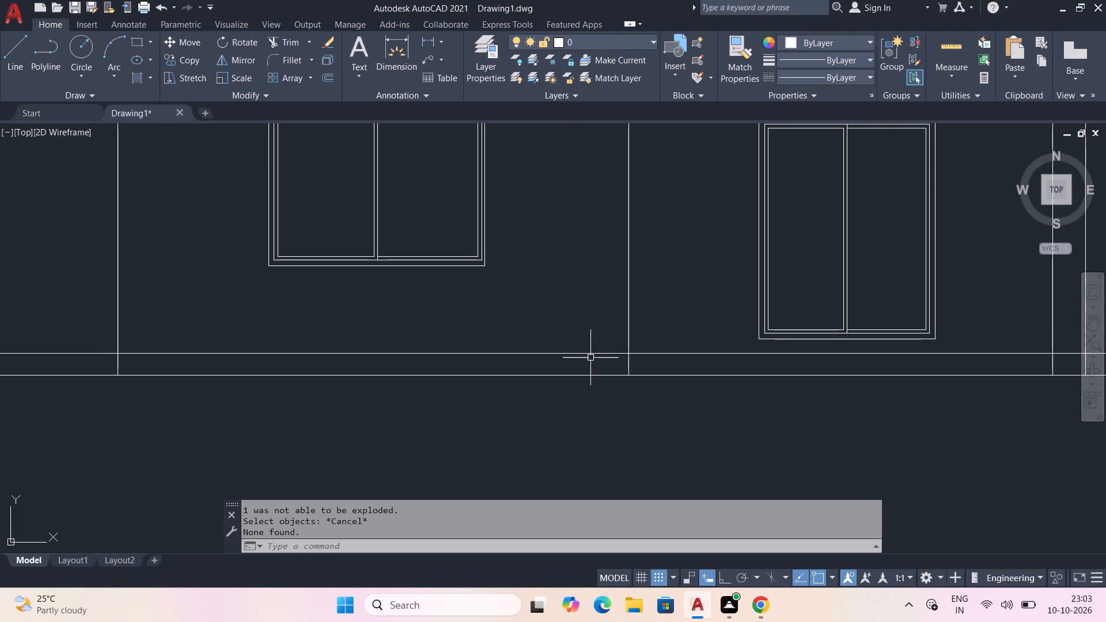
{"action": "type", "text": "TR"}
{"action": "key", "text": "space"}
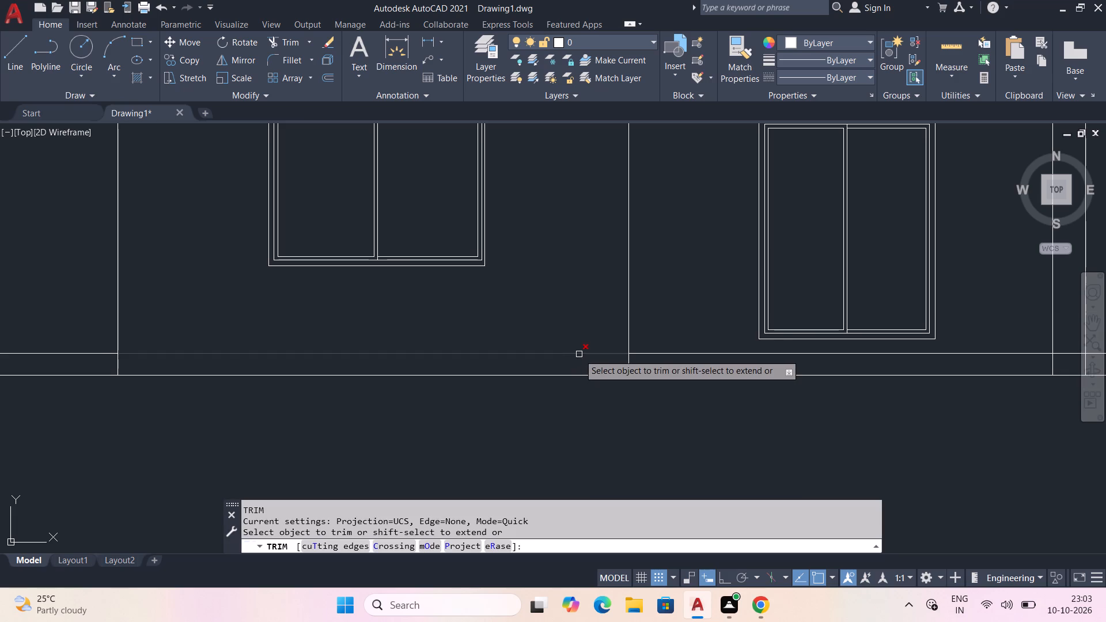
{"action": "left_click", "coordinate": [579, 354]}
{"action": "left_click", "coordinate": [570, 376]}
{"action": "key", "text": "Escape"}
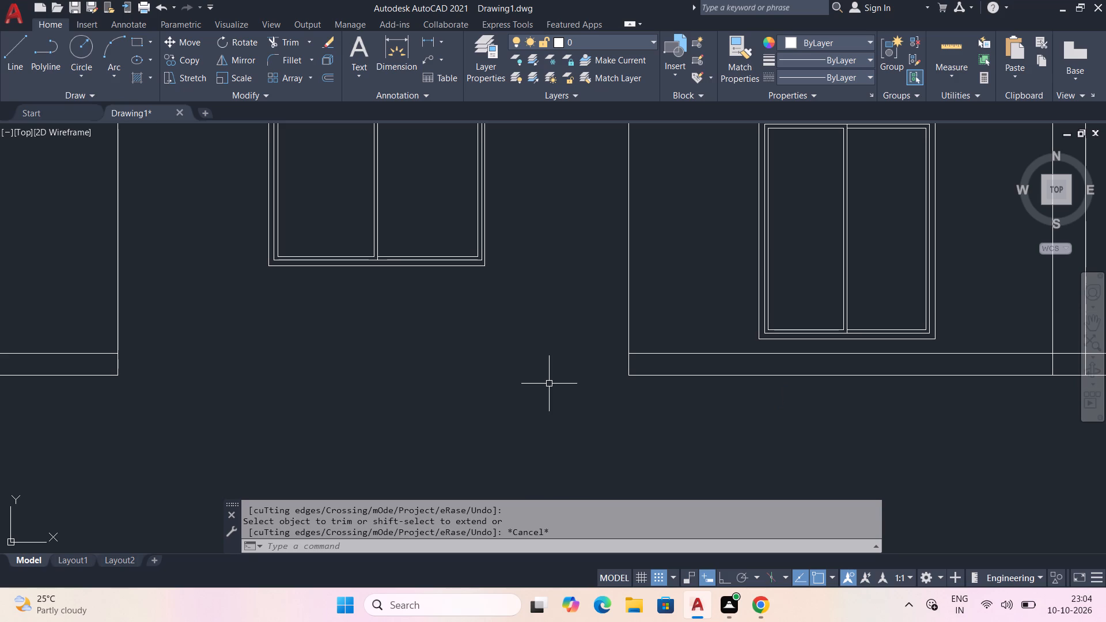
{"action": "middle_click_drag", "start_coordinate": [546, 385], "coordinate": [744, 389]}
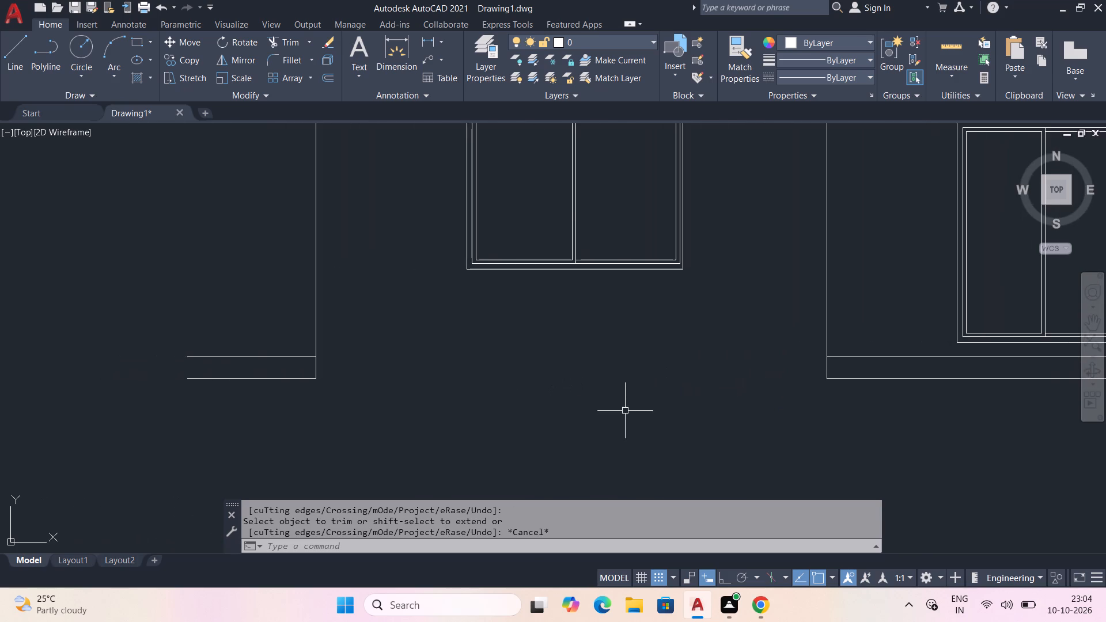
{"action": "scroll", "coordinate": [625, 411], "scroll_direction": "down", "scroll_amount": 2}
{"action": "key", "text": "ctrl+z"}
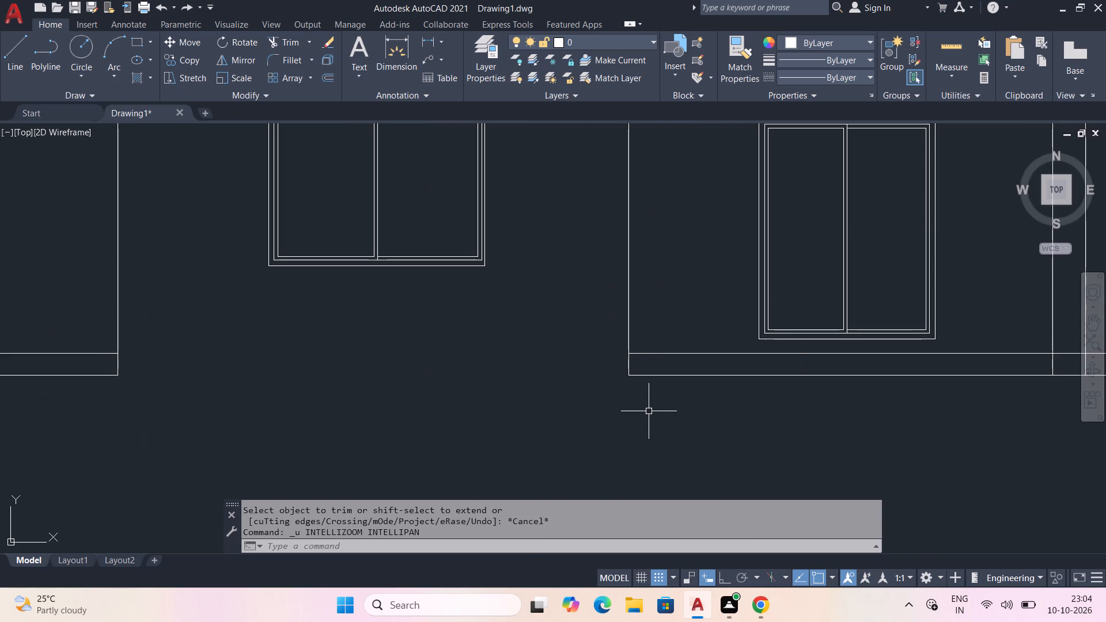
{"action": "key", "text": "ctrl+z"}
Trim the base lines' overhang beyond the elevation's left edge and all horizontal overhangs beyond its right edge.
{"action": "scroll", "coordinate": [664, 397], "scroll_direction": "down", "scroll_amount": 2}
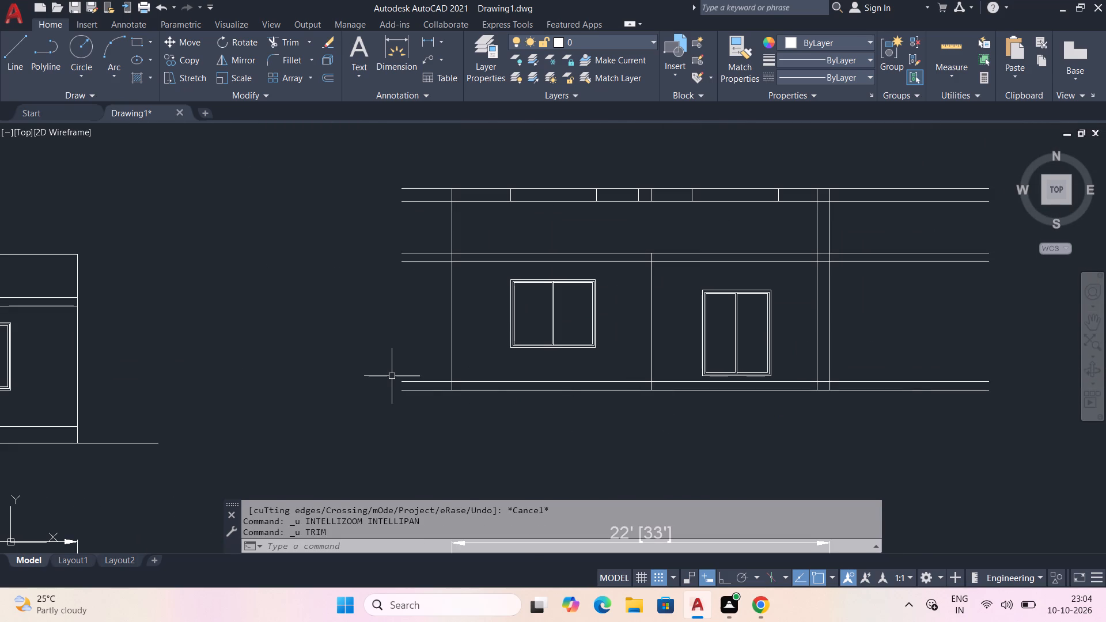
{"action": "type", "text": "TR"}
{"action": "key", "text": "space"}
{"action": "left_click_drag", "start_coordinate": [415, 369], "coordinate": [415, 415]}
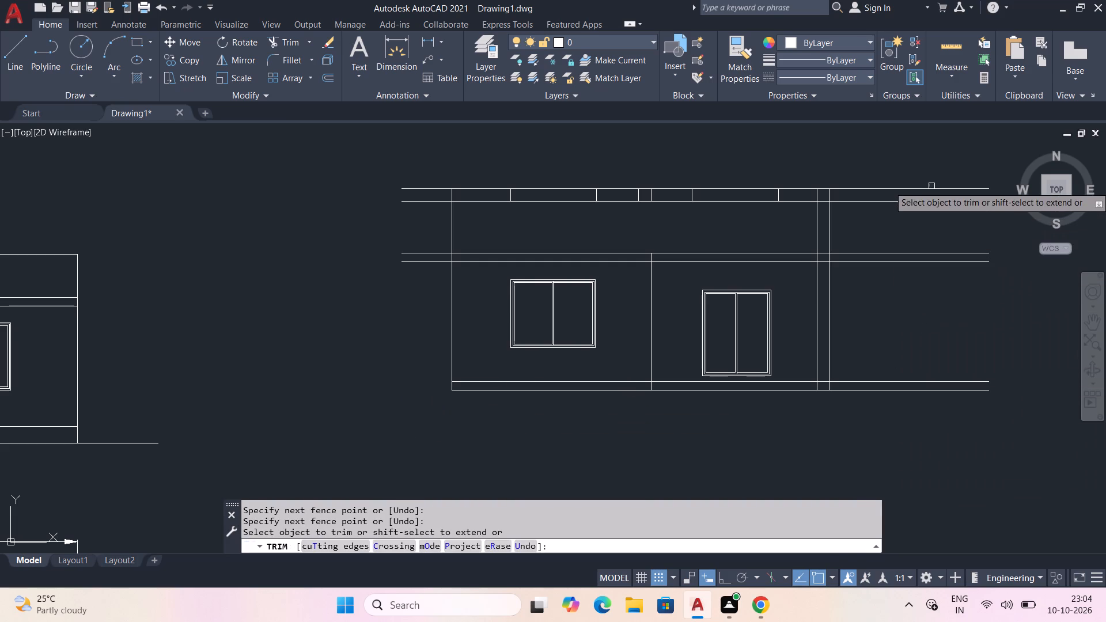
{"action": "left_click_drag", "start_coordinate": [919, 157], "coordinate": [892, 392]}
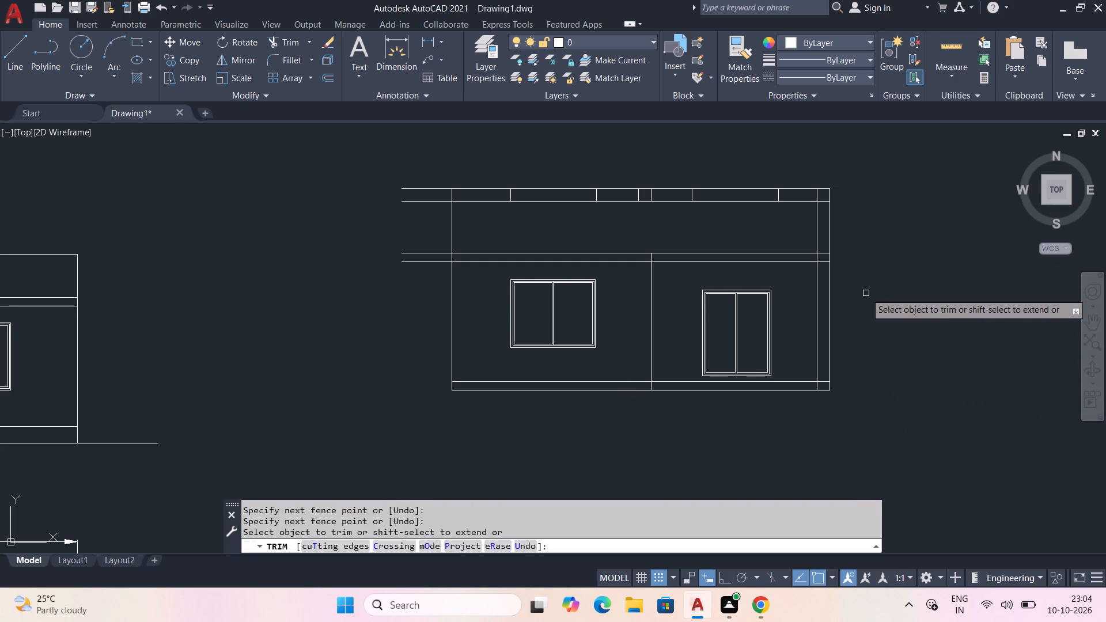
Trim the base band crossings at the divider and right-edge strip, plus the inner right-edge line inside the middle band.
{"action": "middle_click_drag", "start_coordinate": [872, 306], "coordinate": [873, 274]}
{"action": "scroll", "coordinate": [873, 274], "scroll_direction": "up", "scroll_amount": 1}
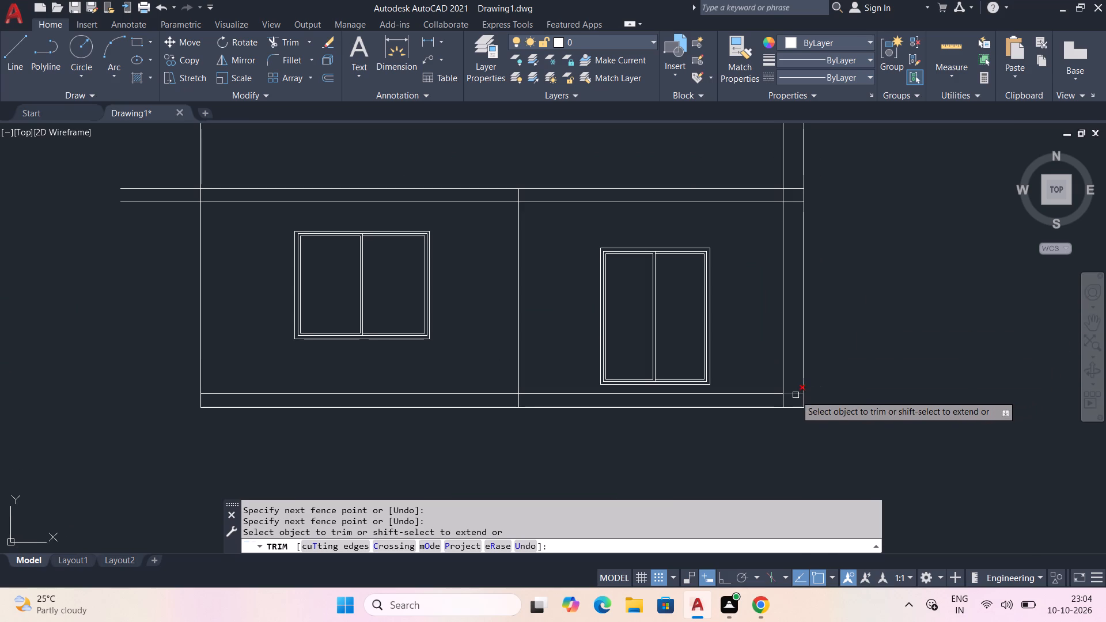
{"action": "left_click", "coordinate": [796, 395]}
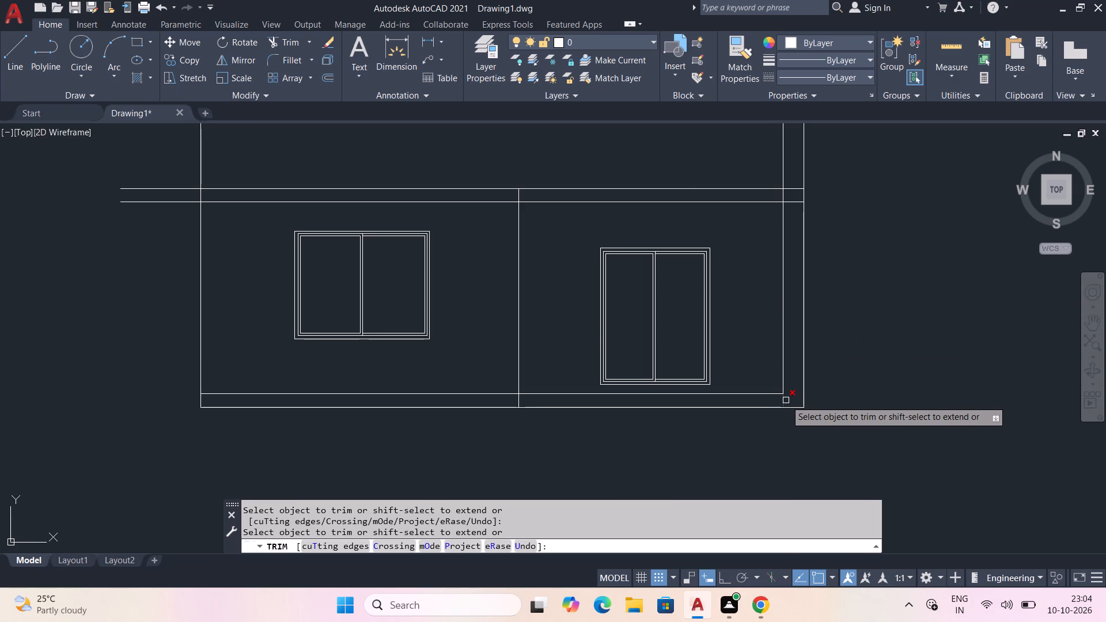
{"action": "left_click", "coordinate": [786, 400]}
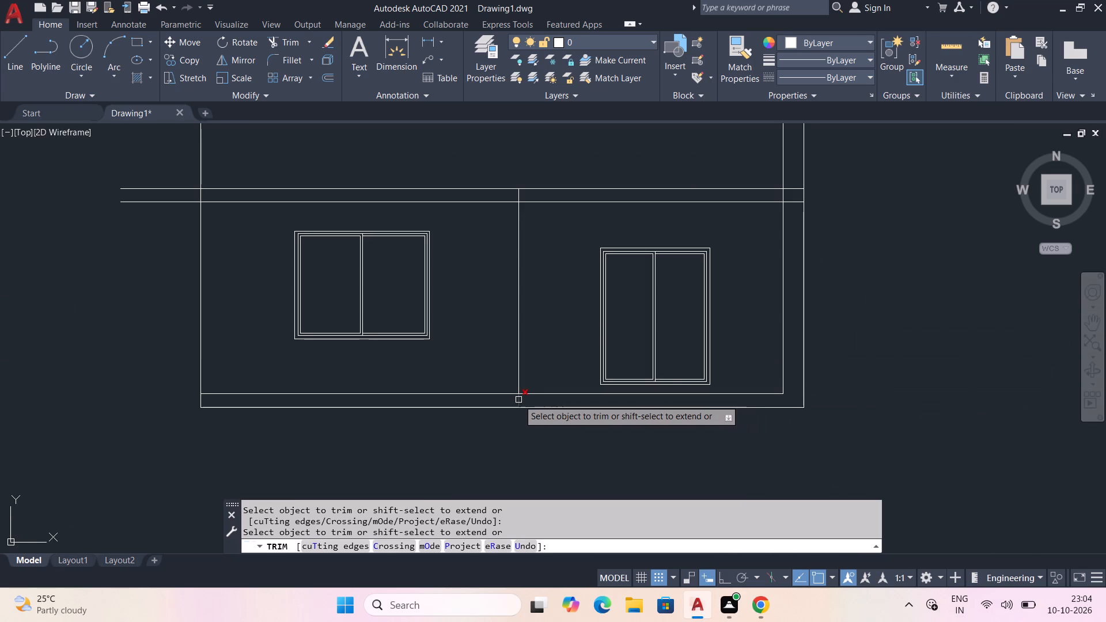
{"action": "left_click", "coordinate": [517, 400]}
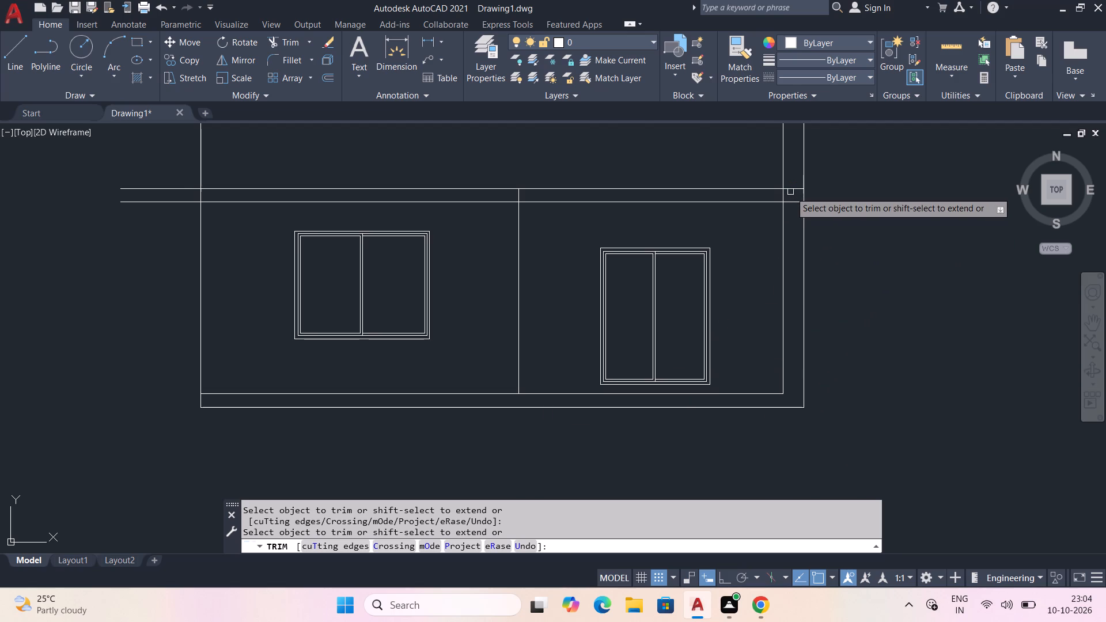
{"action": "middle_click", "coordinate": [793, 222]}
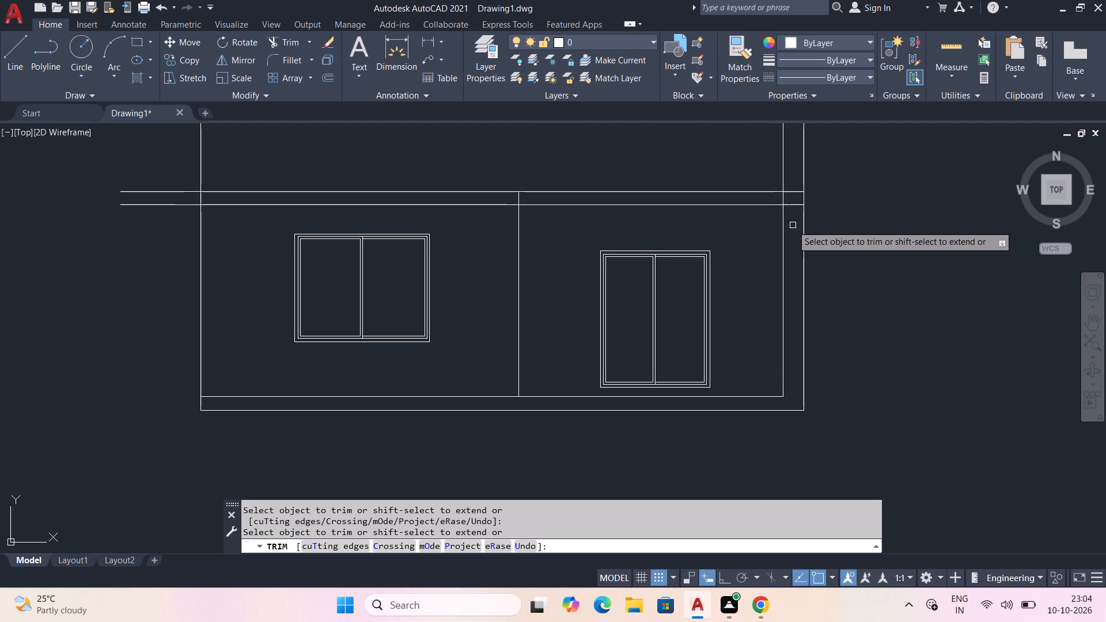
{"action": "left_click", "coordinate": [783, 198]}
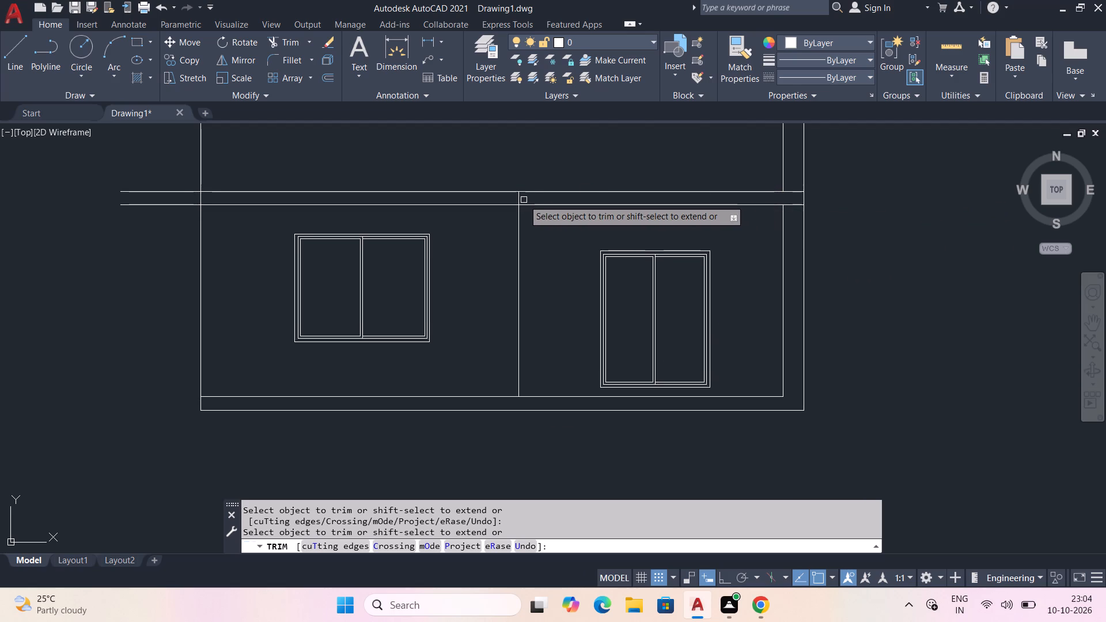
{"action": "key", "text": "Escape"}
{"action": "key", "text": "Escape"}
{"action": "key", "text": "Escape"}
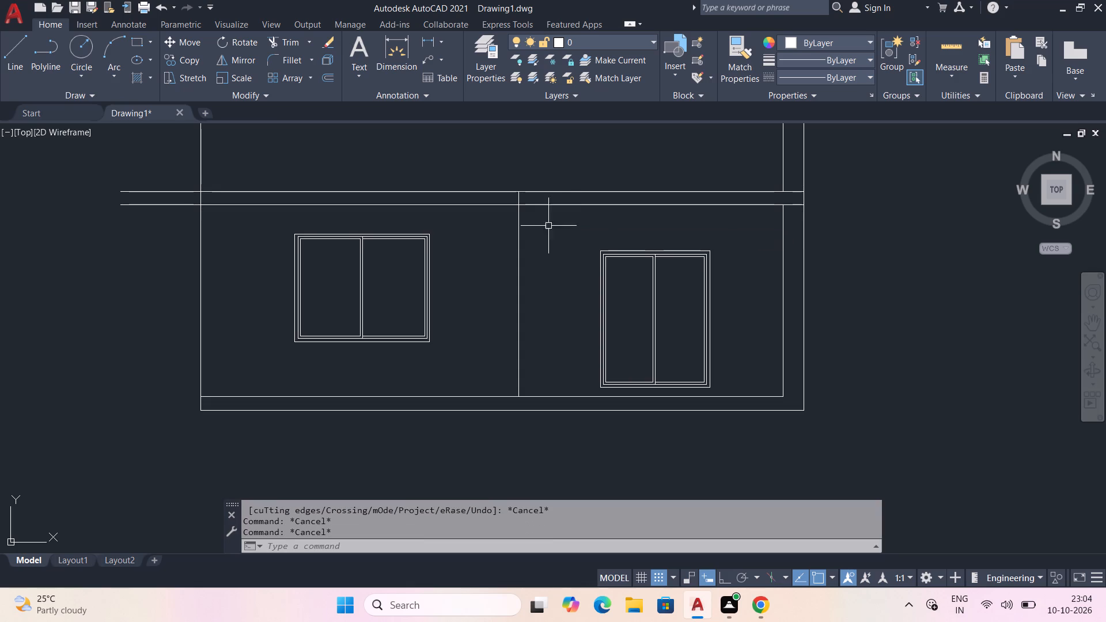
Extend the divider between the windows upward from the middle band to the lower line of the top band.
{"action": "type", "text": "EX"}
{"action": "key", "text": "space"}
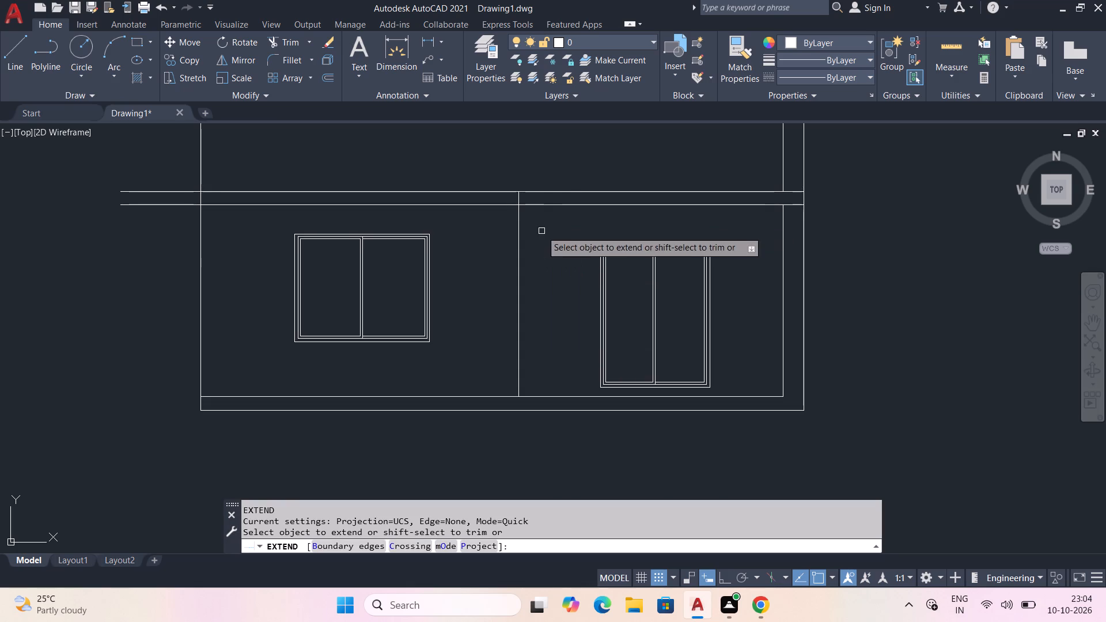
{"action": "left_click", "coordinate": [518, 211]}
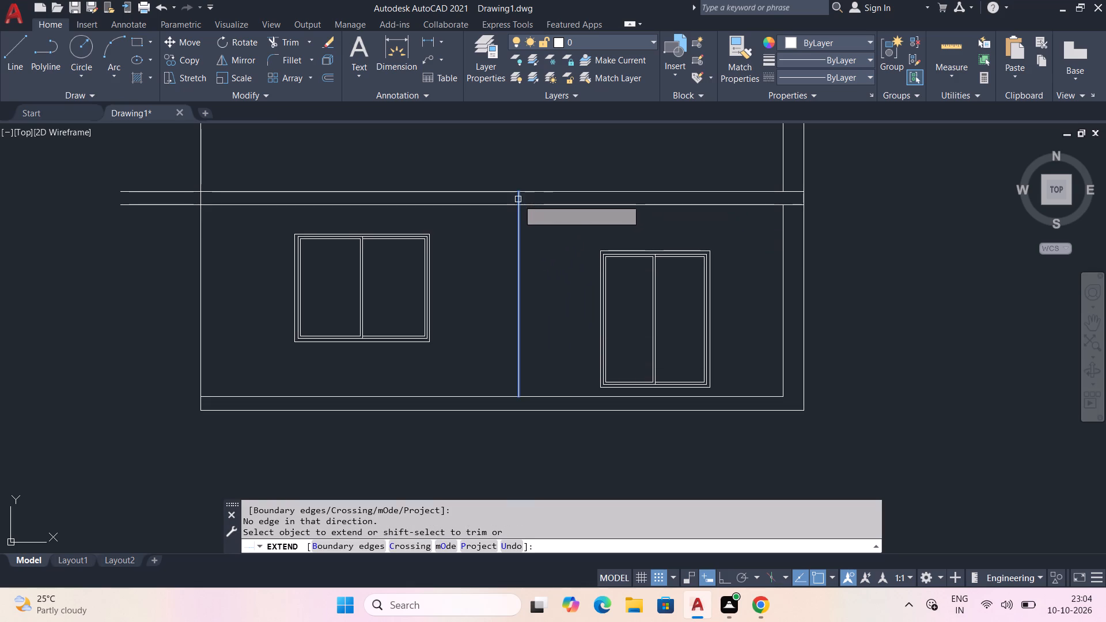
{"action": "double_click", "coordinate": [518, 199]}
{"action": "middle_click_drag", "start_coordinate": [521, 208], "coordinate": [511, 323]}
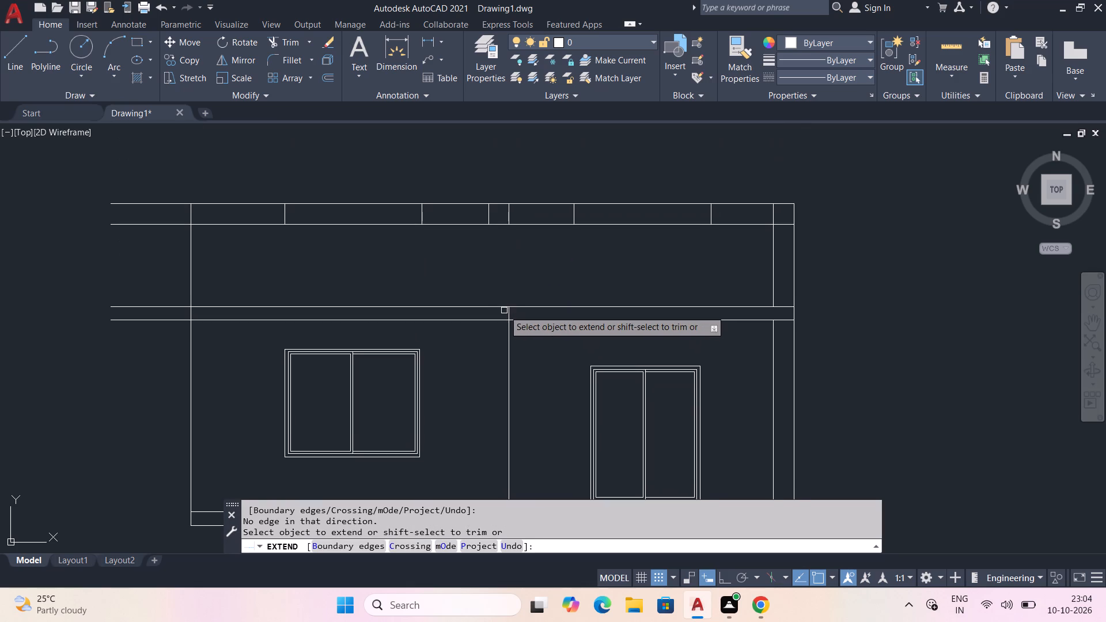
{"action": "left_click", "coordinate": [509, 313]}
{"action": "key", "text": "Escape"}
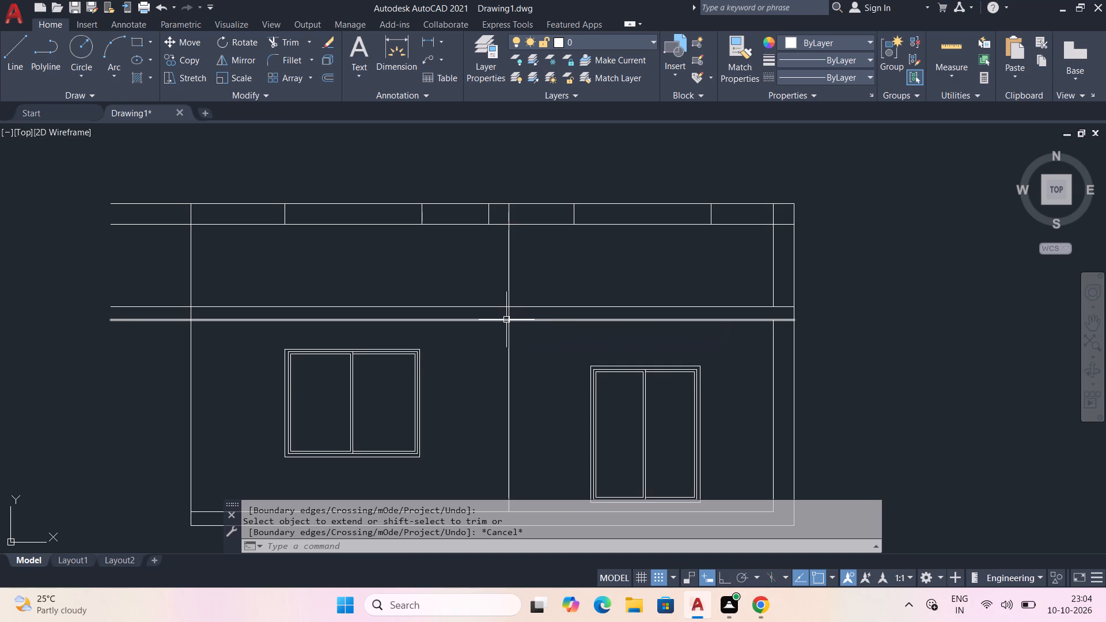
Trim away the three short vertical stubs in the top band between the elevation's left edge and the divider.
{"action": "type", "text": "TR"}
{"action": "key", "text": "space"}
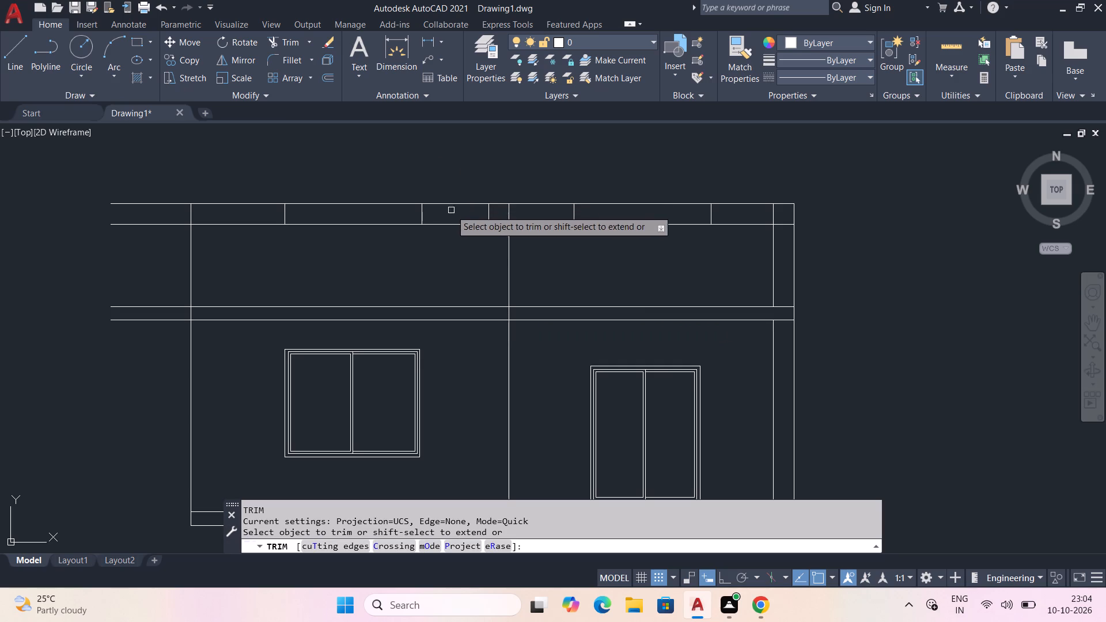
{"action": "left_click", "coordinate": [423, 215]}
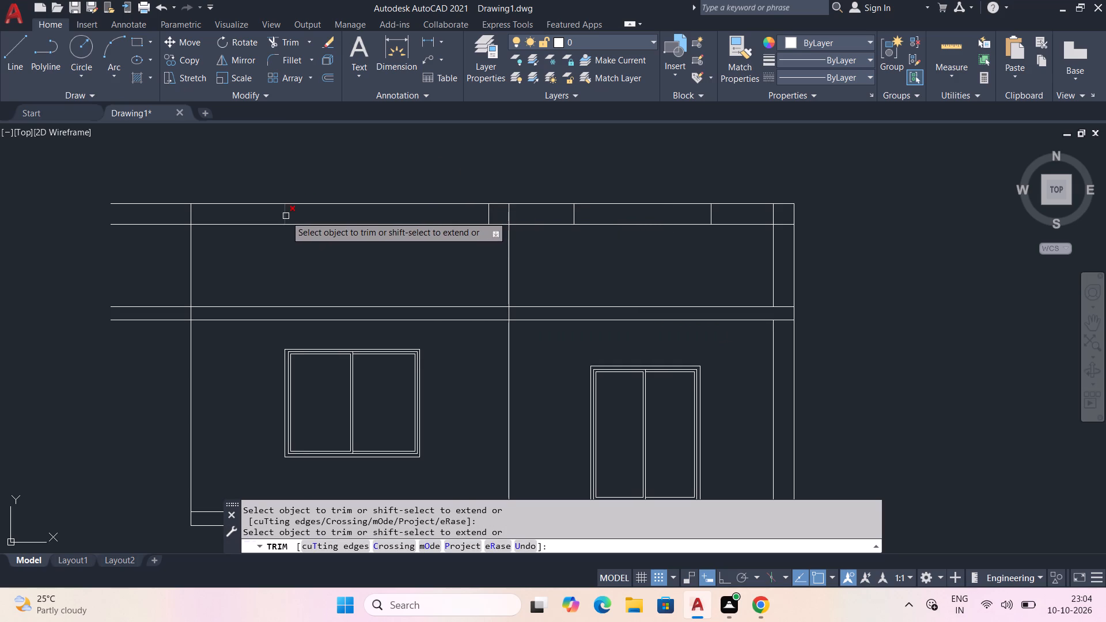
{"action": "left_click", "coordinate": [286, 216]}
{"action": "left_click", "coordinate": [489, 214]}
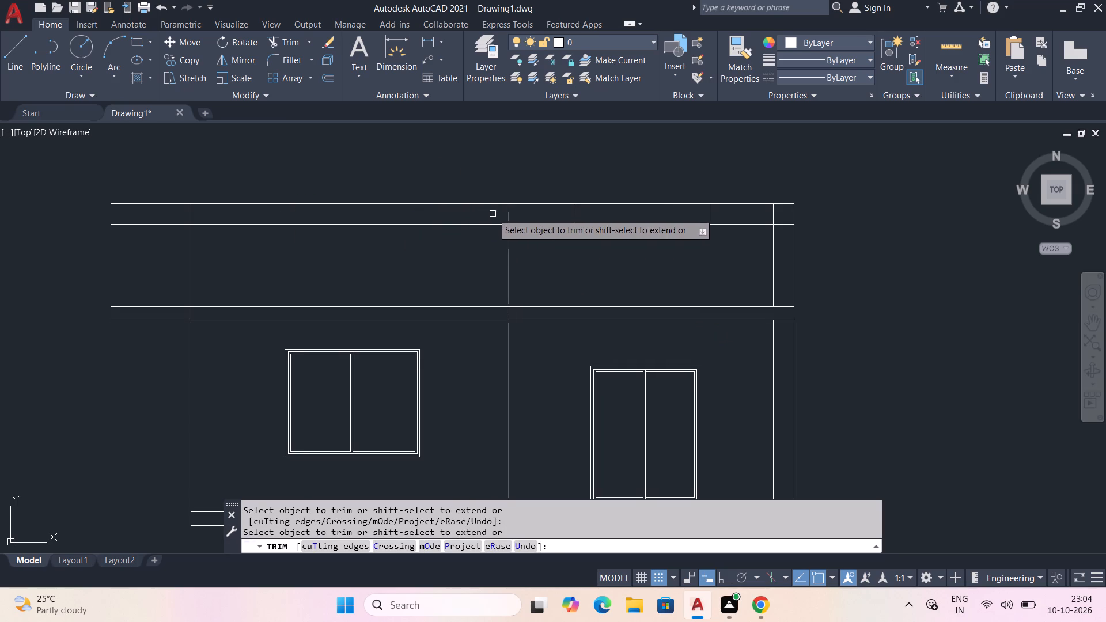
Trim the divider inside the middle band, and the middle band's upper and top band's lower lines across the right-edge strip.
{"action": "left_click", "coordinate": [507, 312]}
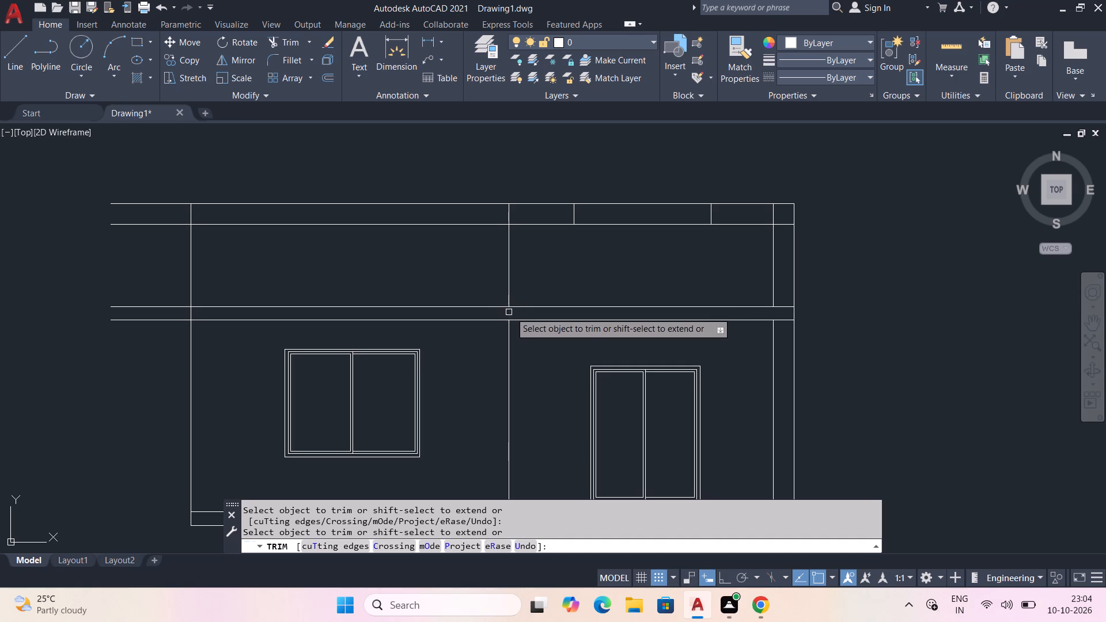
{"action": "left_click", "coordinate": [786, 309]}
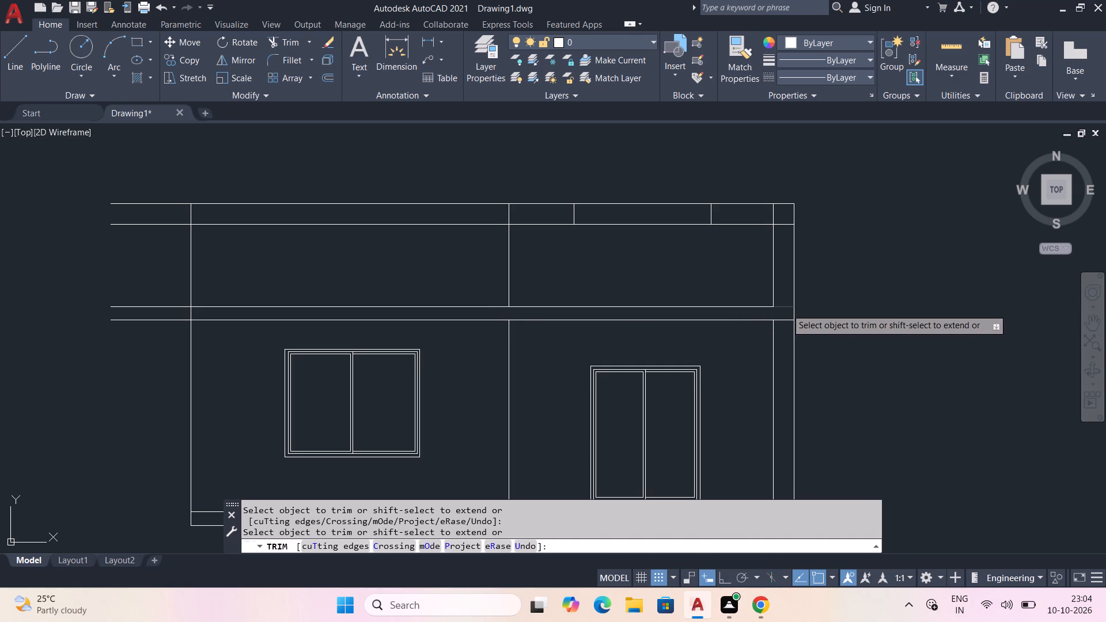
{"action": "left_click", "coordinate": [785, 224]}
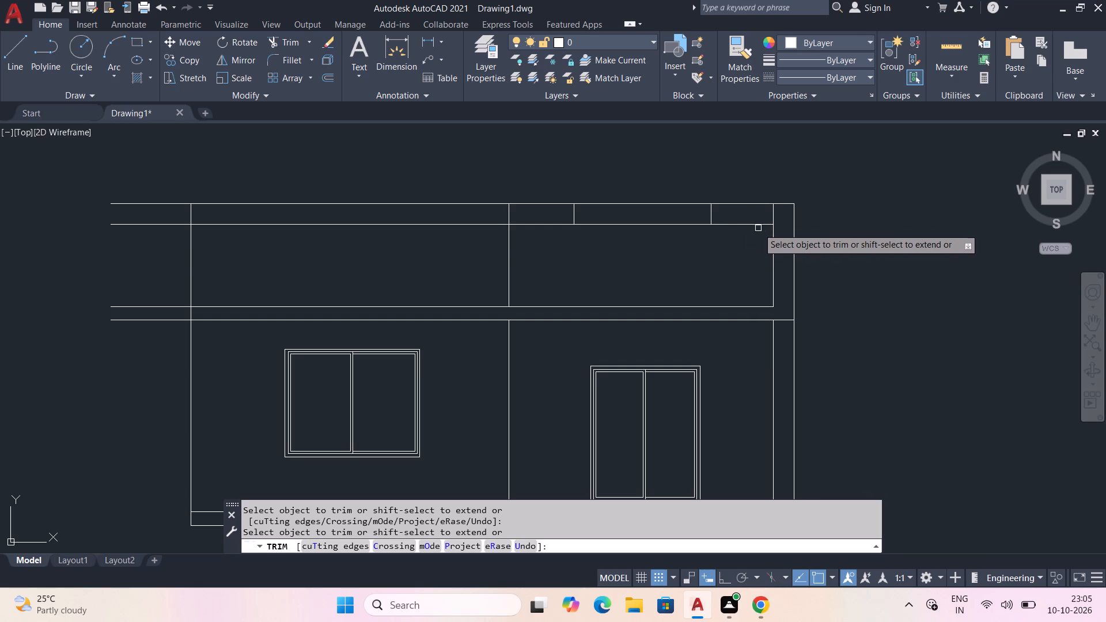
Trim away the two top-band stubs above the right window and the left edge line's segment inside the top band.
{"action": "left_click", "coordinate": [709, 214]}
{"action": "left_click", "coordinate": [576, 212]}
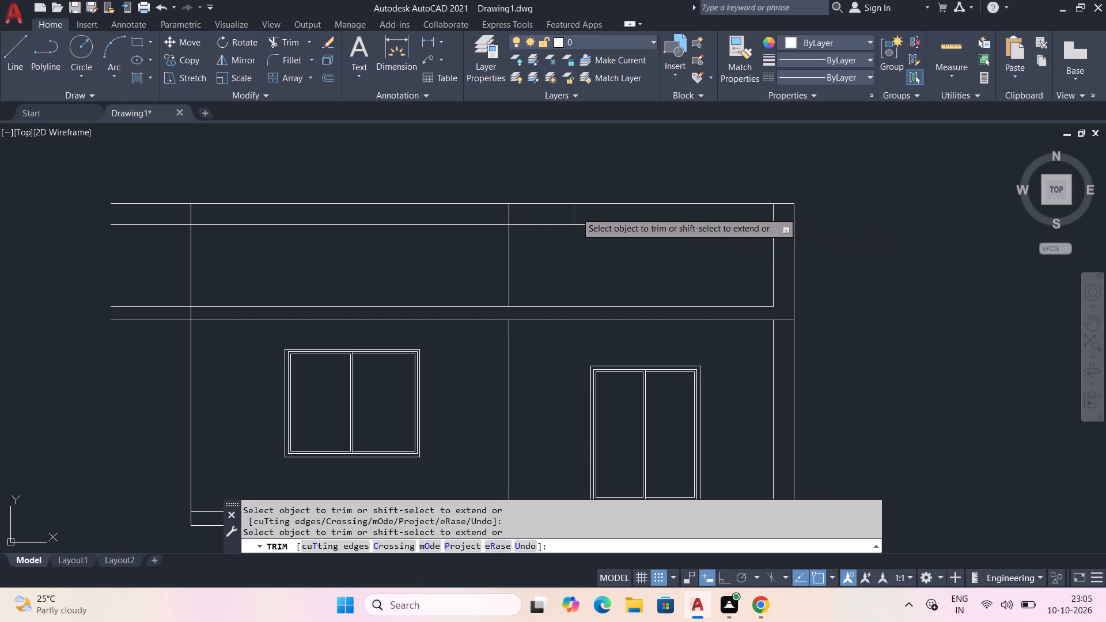
{"action": "left_click", "coordinate": [192, 211]}
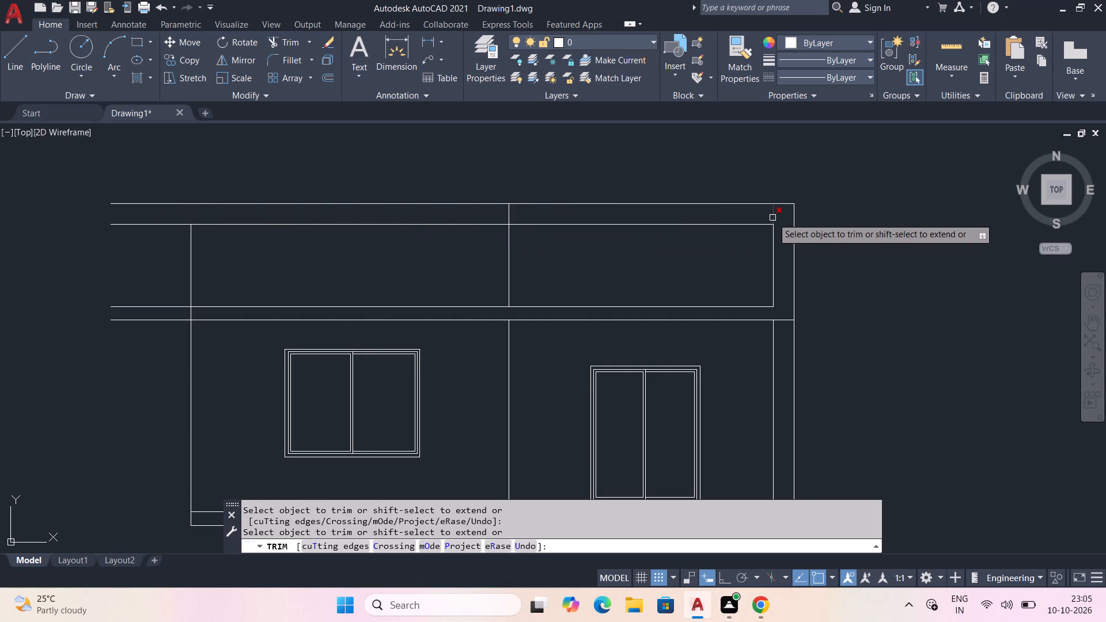
{"action": "key", "text": "Escape"}
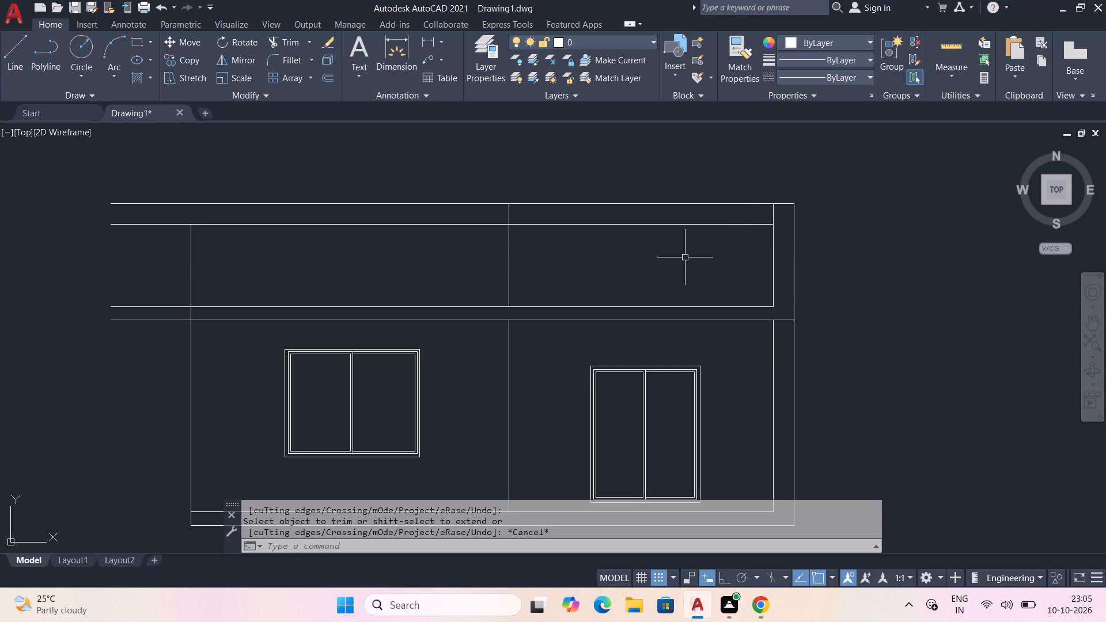
Draw a line about 1'-8" outward from the right end of the top band's lower line, continuing about 8" upward.
{"action": "left_click", "coordinate": [18, 43]}
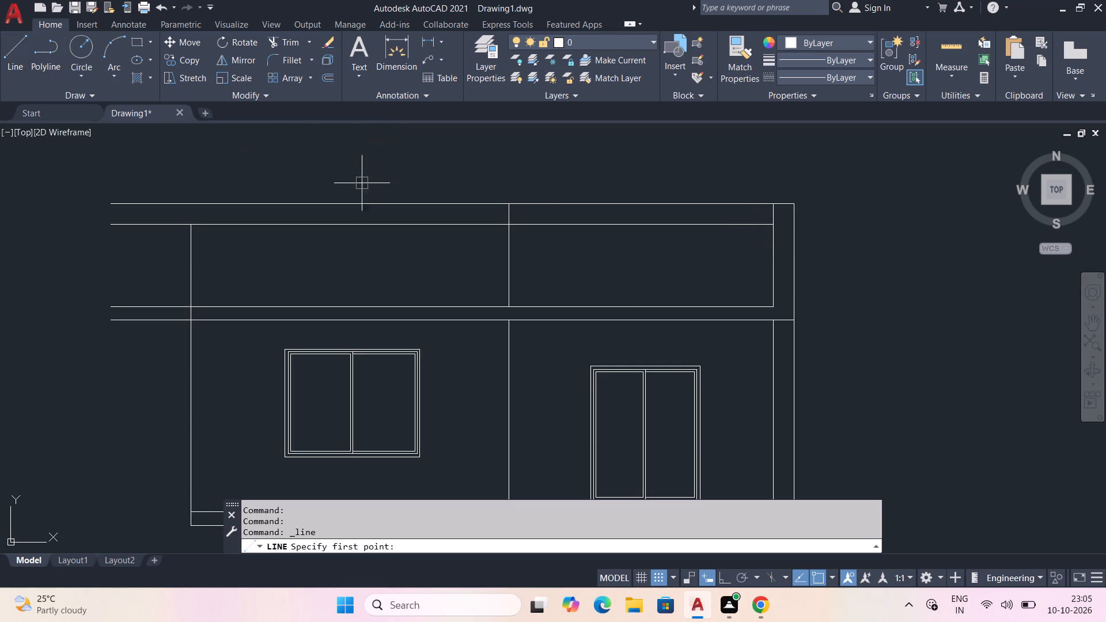
{"action": "left_click", "coordinate": [767, 223]}
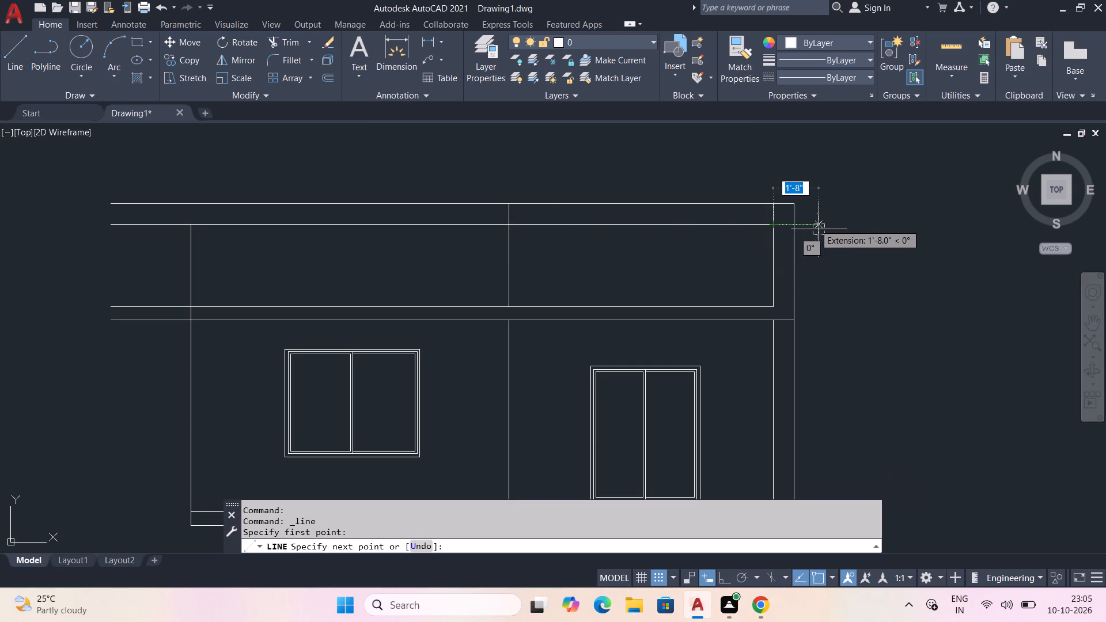
{"action": "left_click", "coordinate": [819, 223]}
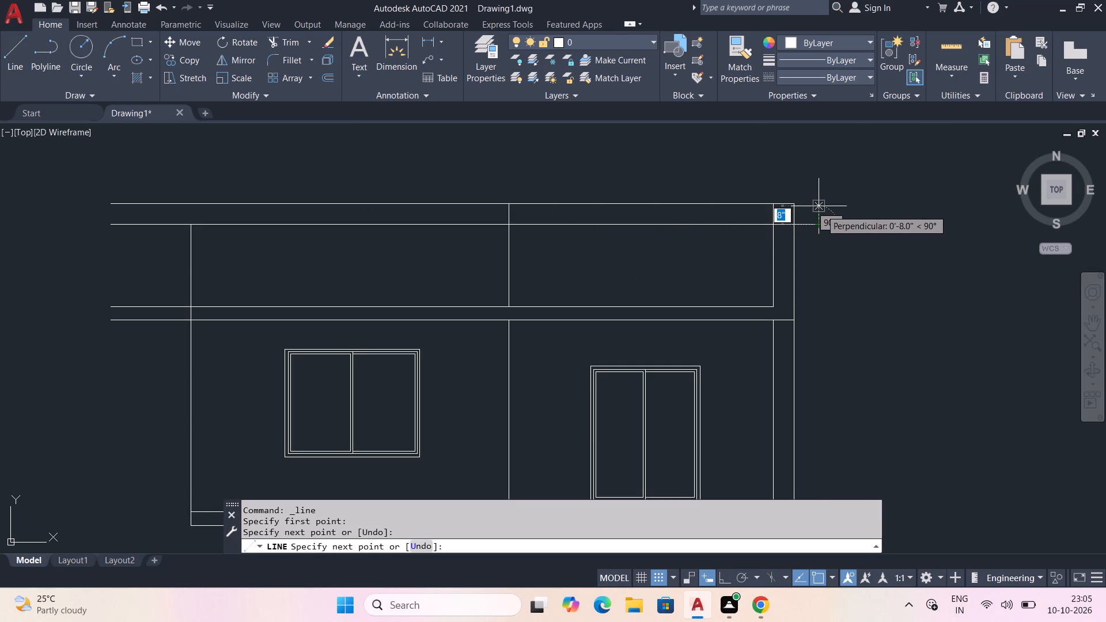
{"action": "scroll", "coordinate": [822, 206], "scroll_direction": "up", "scroll_amount": 2}
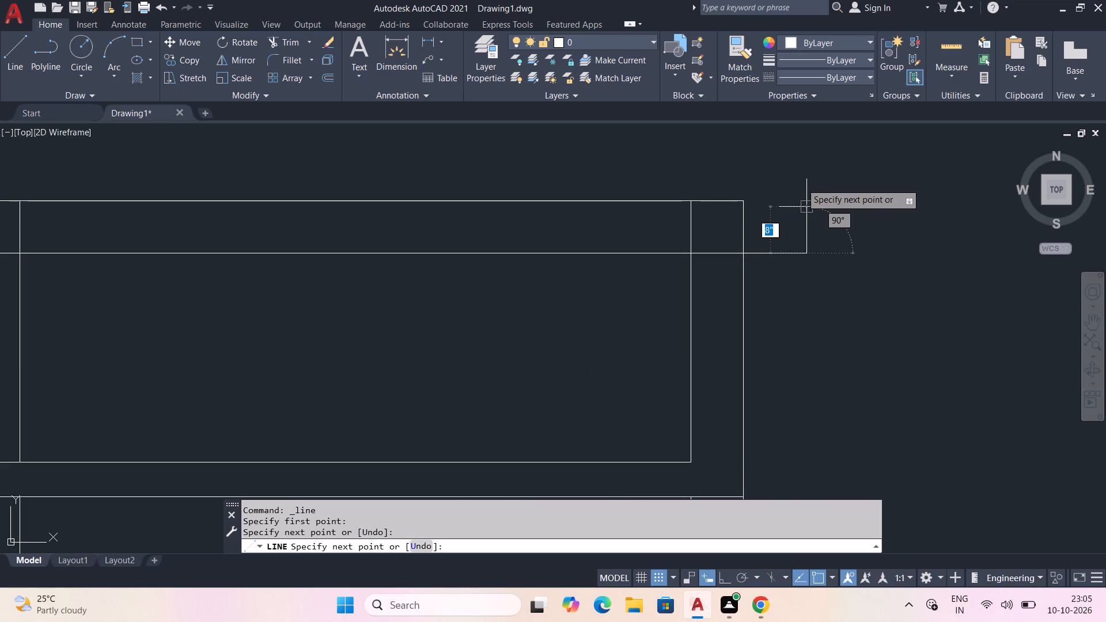
{"action": "scroll", "coordinate": [794, 189], "scroll_direction": "up", "scroll_amount": 2}
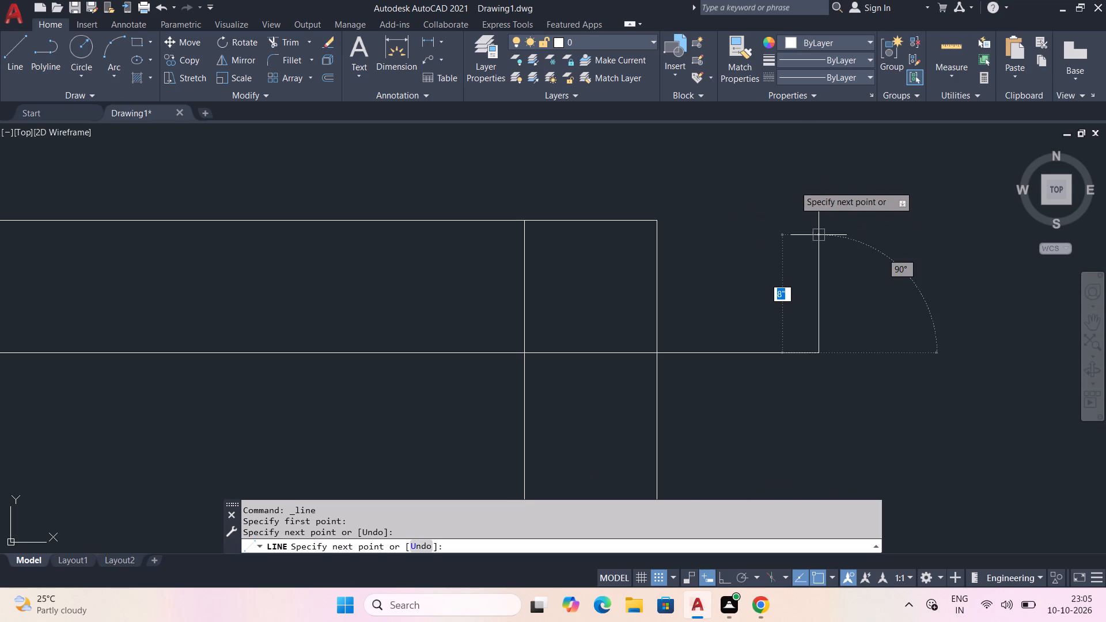
{"action": "middle_click_drag", "start_coordinate": [795, 221], "coordinate": [801, 177]}
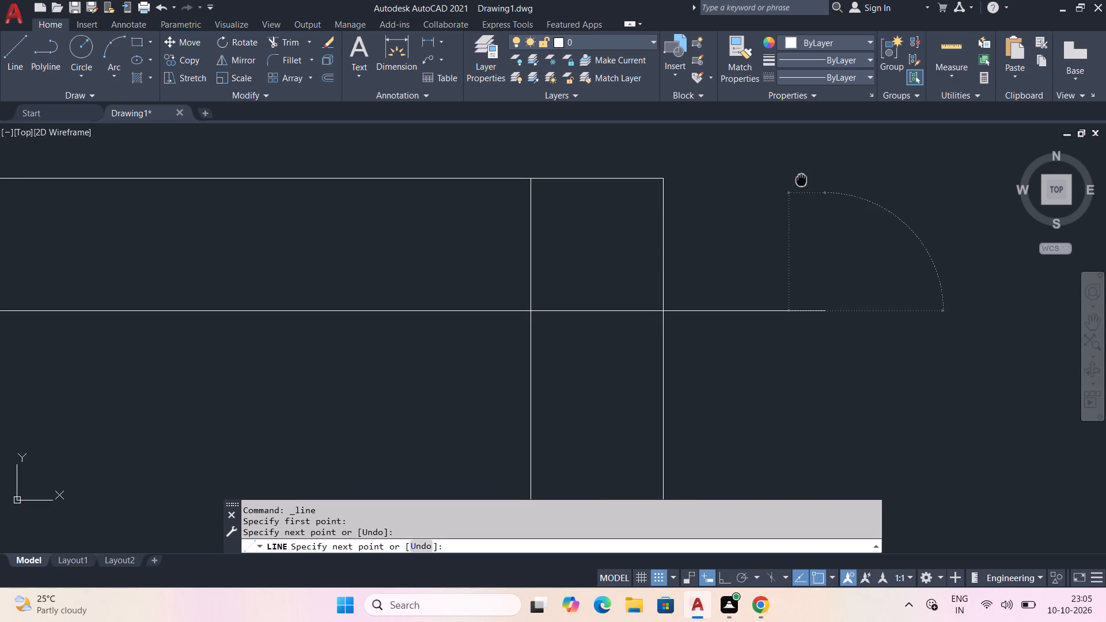
{"action": "left_click", "coordinate": [823, 158]}
{"action": "key", "text": "Escape"}
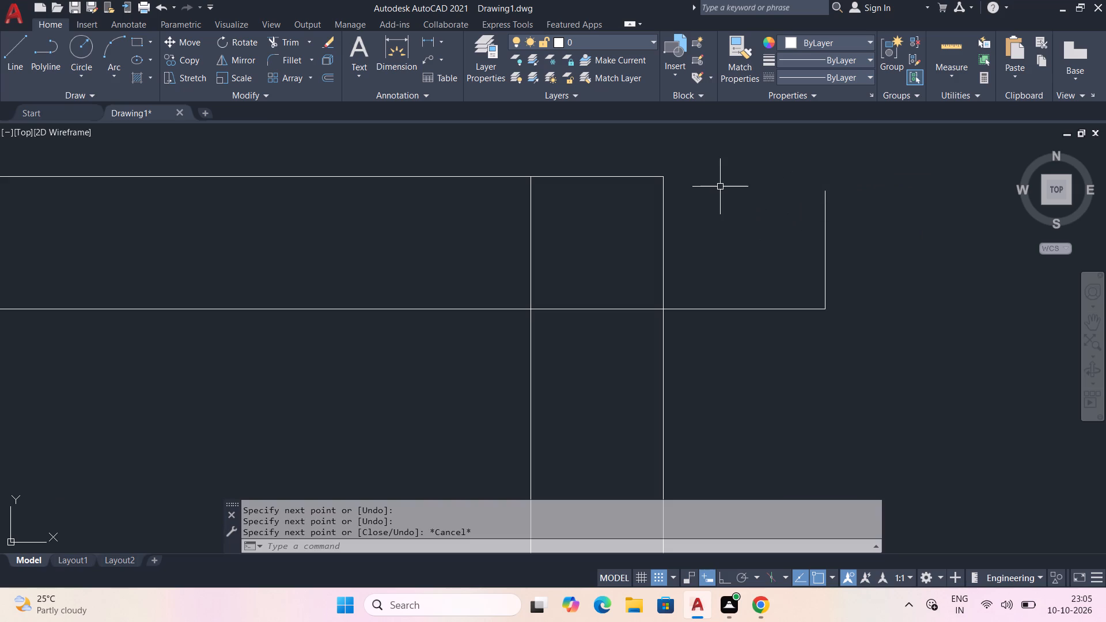
Fillet the top band's upper line with the new short vertical line to close the right overhang with a sharp corner.
{"action": "left_click", "coordinate": [296, 62]}
{"action": "left_click", "coordinate": [630, 178]}
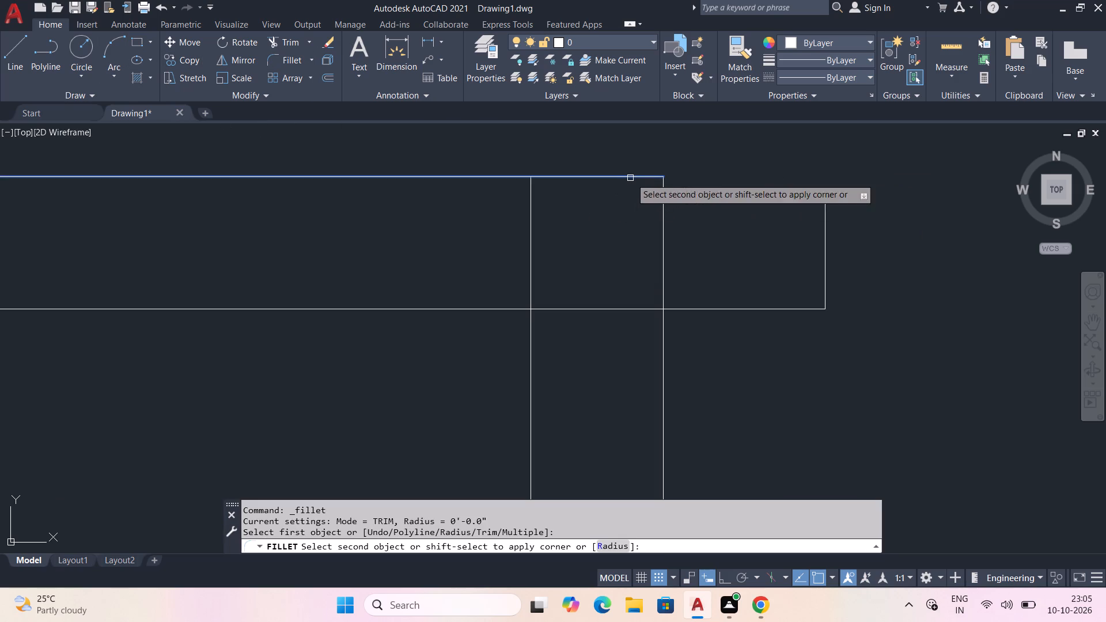
{"action": "left_click", "coordinate": [825, 204]}
{"action": "key", "text": "Escape"}
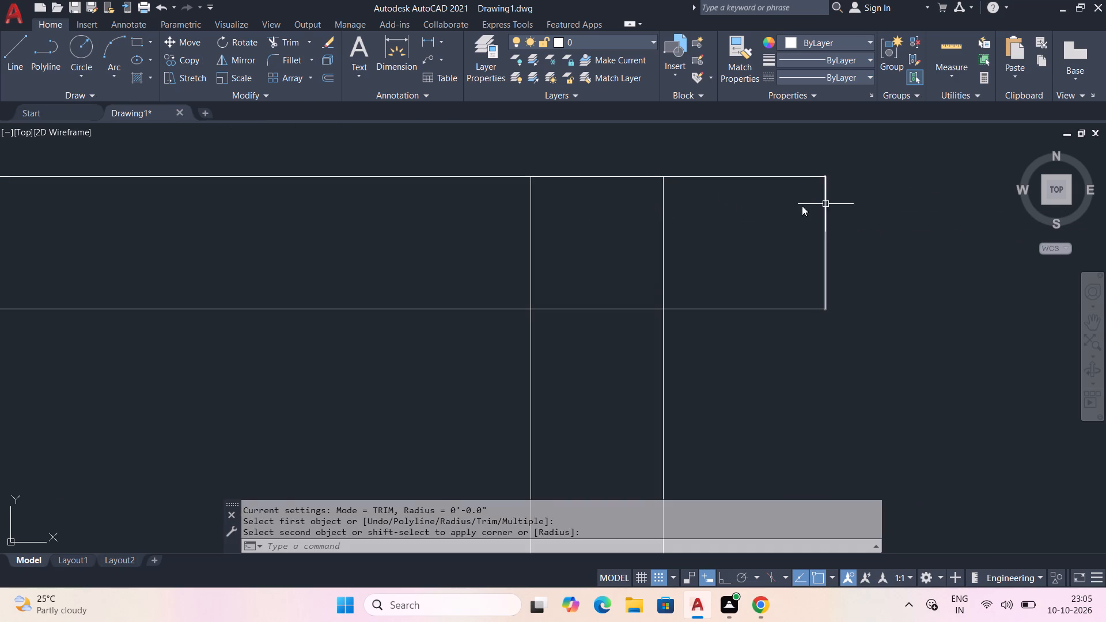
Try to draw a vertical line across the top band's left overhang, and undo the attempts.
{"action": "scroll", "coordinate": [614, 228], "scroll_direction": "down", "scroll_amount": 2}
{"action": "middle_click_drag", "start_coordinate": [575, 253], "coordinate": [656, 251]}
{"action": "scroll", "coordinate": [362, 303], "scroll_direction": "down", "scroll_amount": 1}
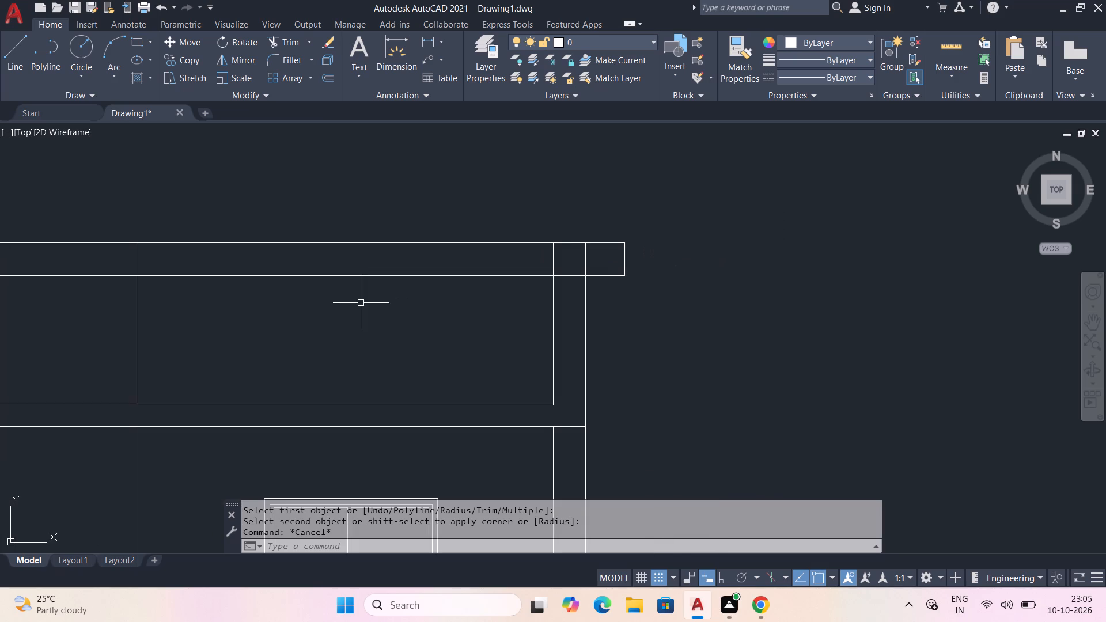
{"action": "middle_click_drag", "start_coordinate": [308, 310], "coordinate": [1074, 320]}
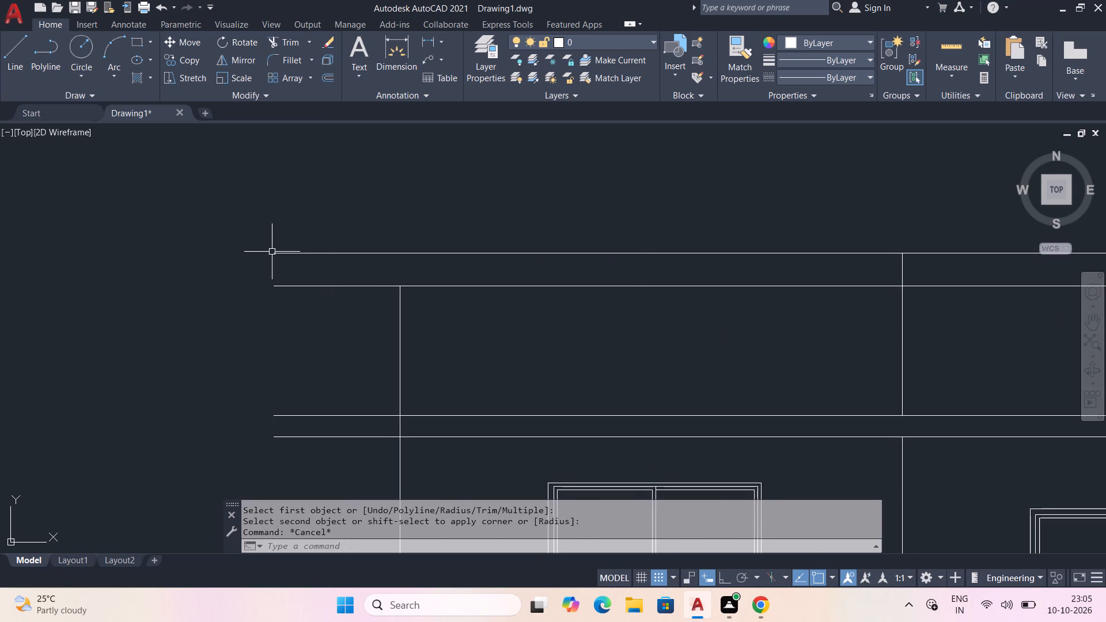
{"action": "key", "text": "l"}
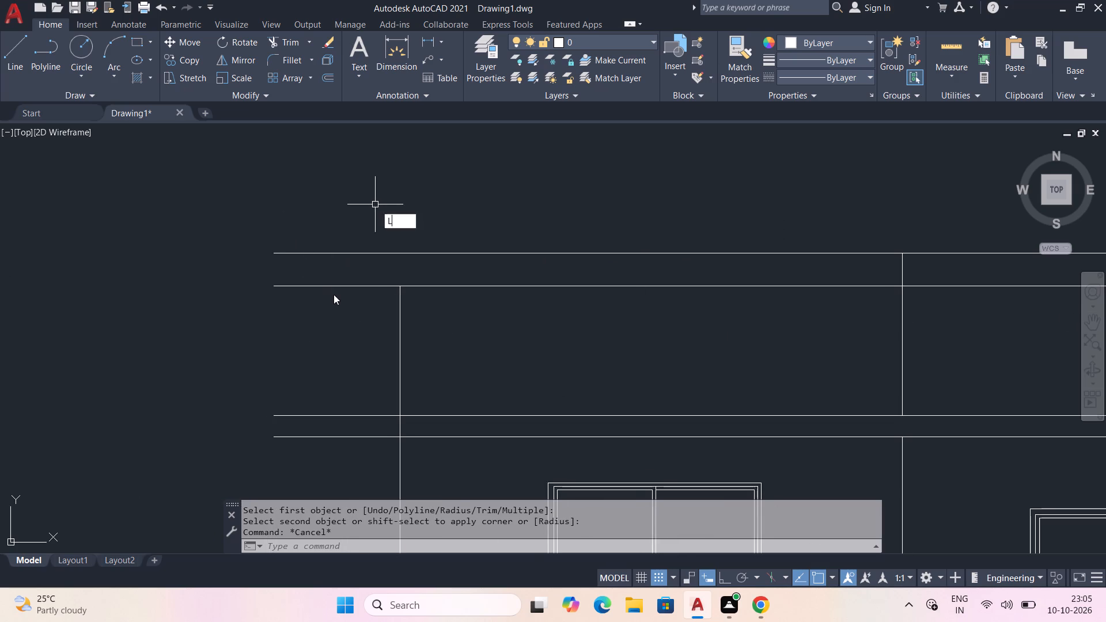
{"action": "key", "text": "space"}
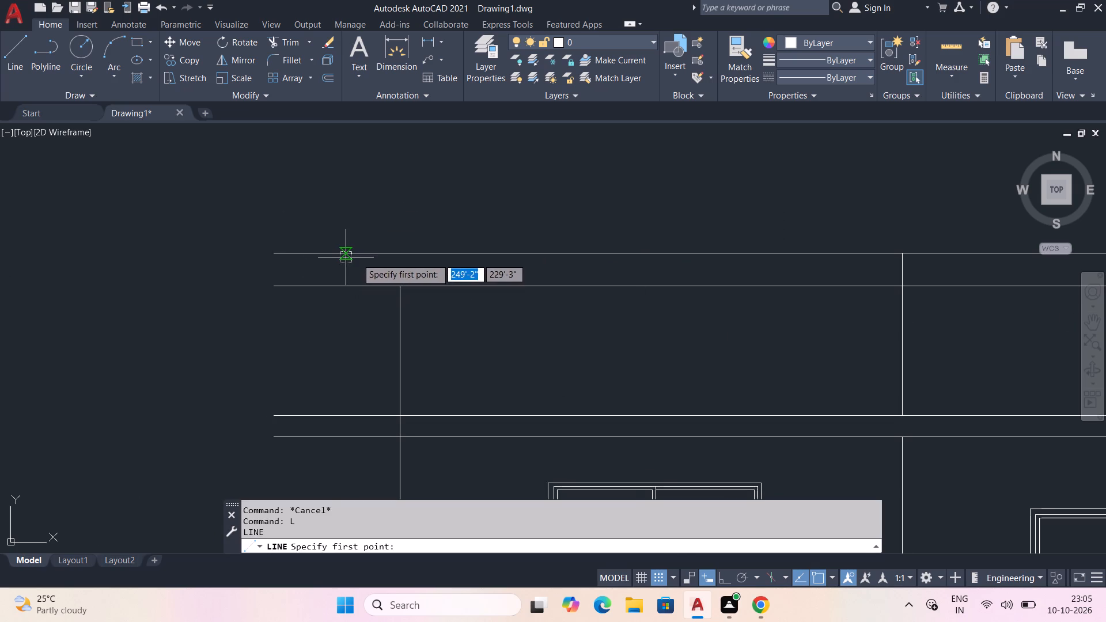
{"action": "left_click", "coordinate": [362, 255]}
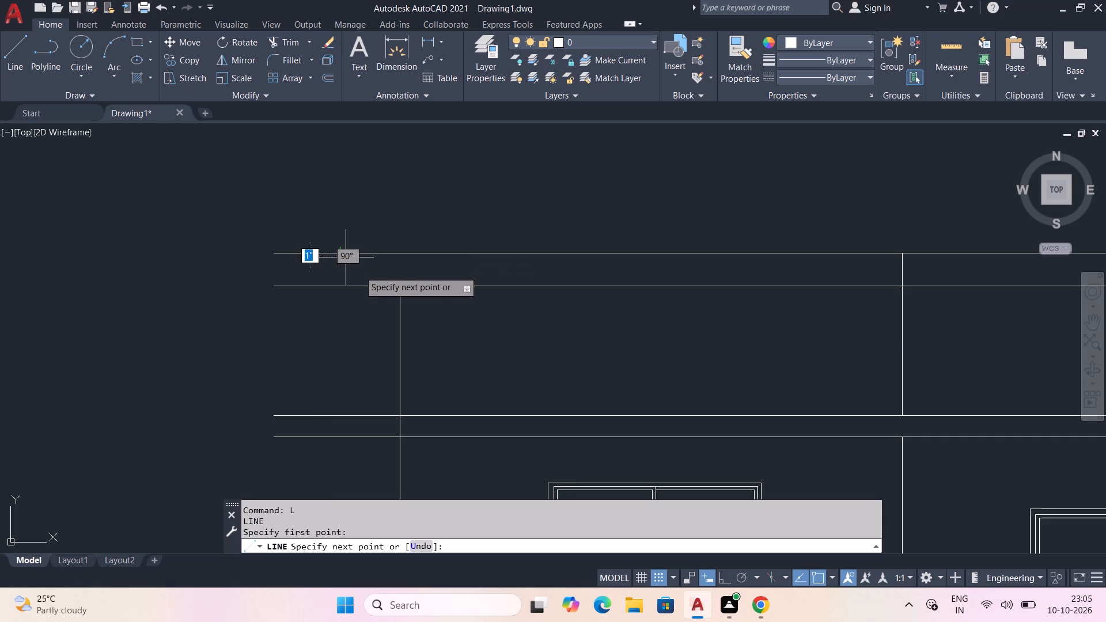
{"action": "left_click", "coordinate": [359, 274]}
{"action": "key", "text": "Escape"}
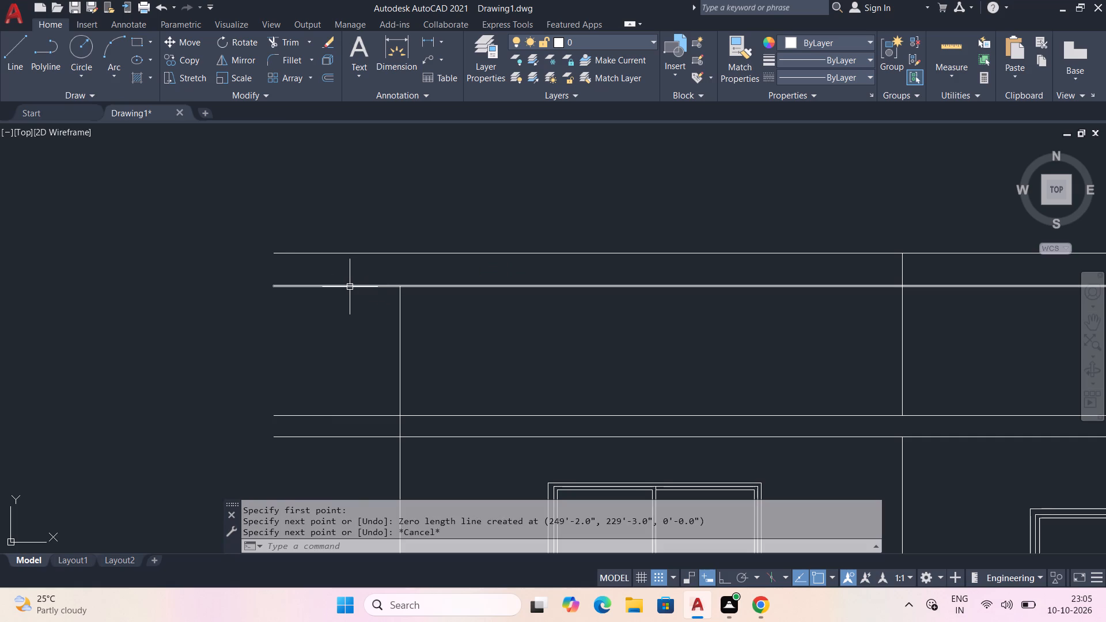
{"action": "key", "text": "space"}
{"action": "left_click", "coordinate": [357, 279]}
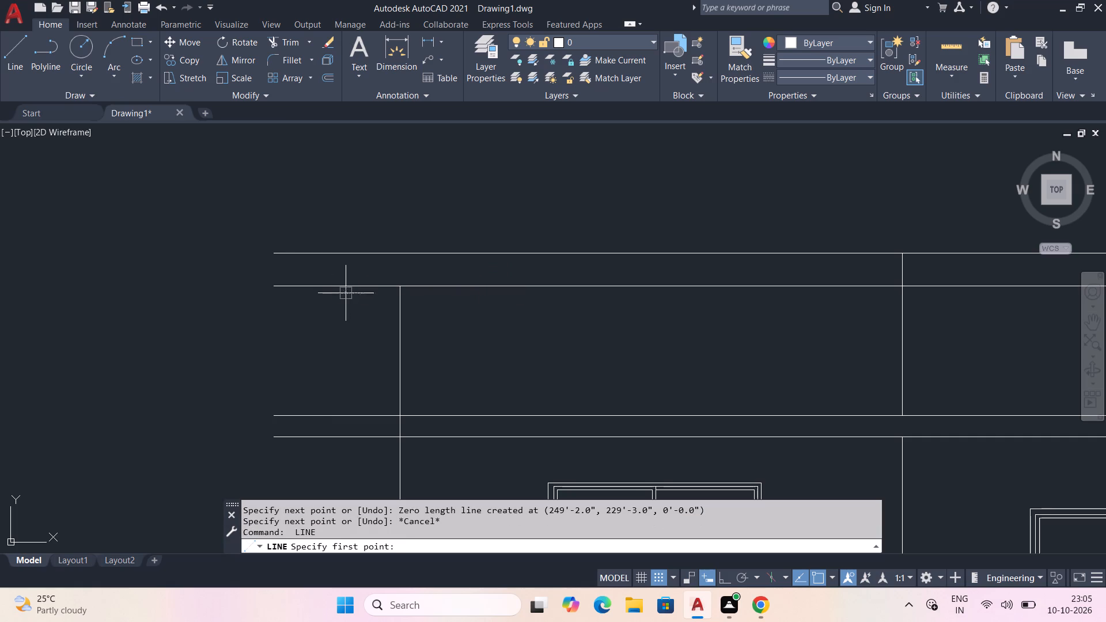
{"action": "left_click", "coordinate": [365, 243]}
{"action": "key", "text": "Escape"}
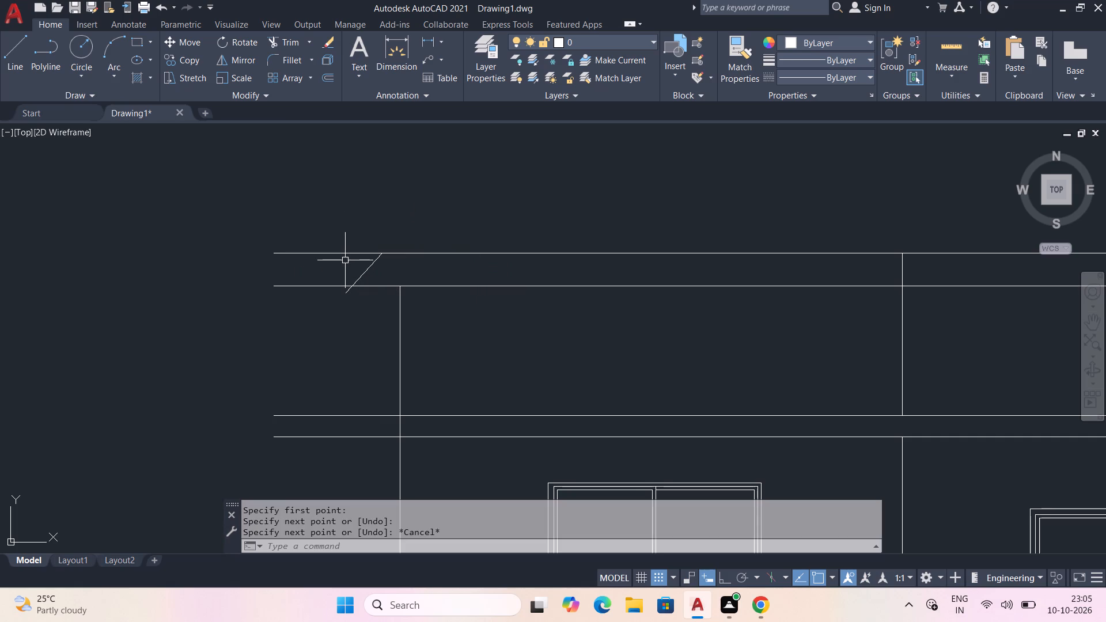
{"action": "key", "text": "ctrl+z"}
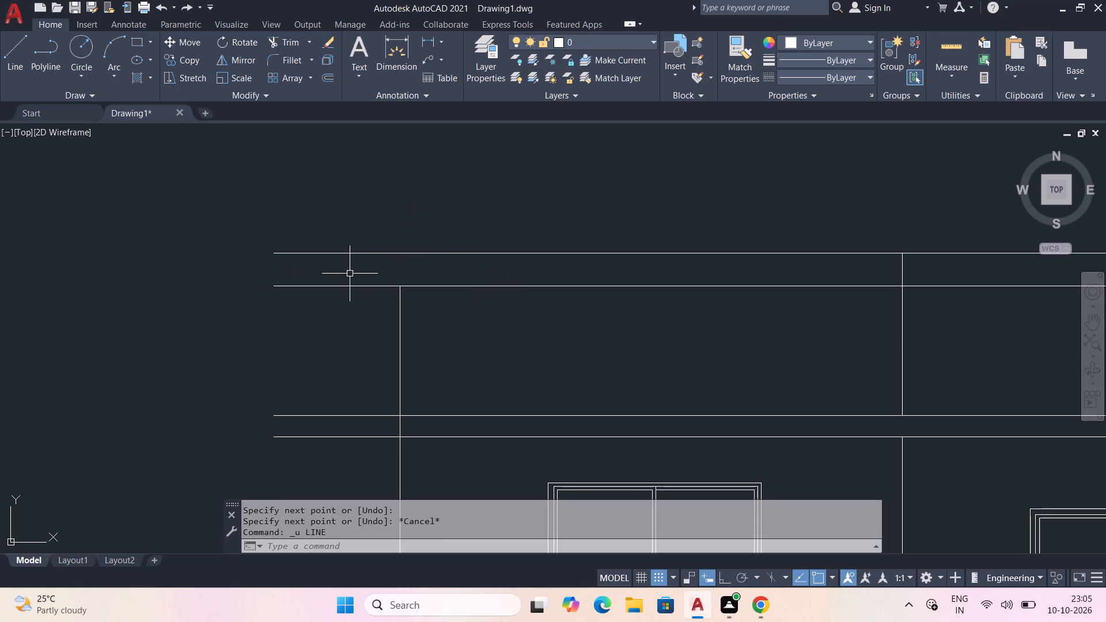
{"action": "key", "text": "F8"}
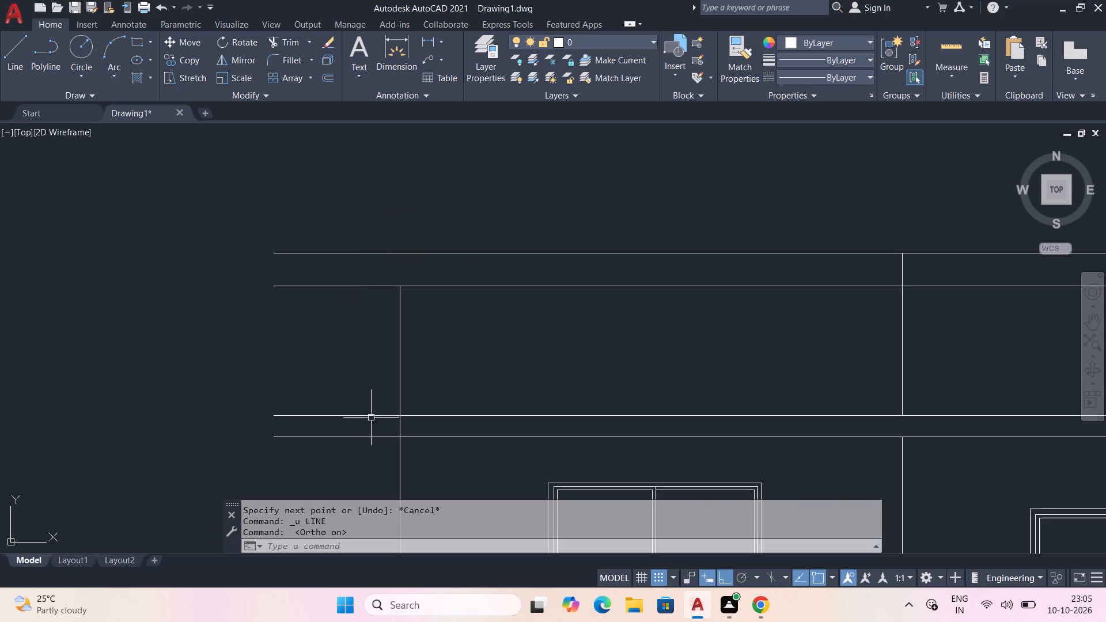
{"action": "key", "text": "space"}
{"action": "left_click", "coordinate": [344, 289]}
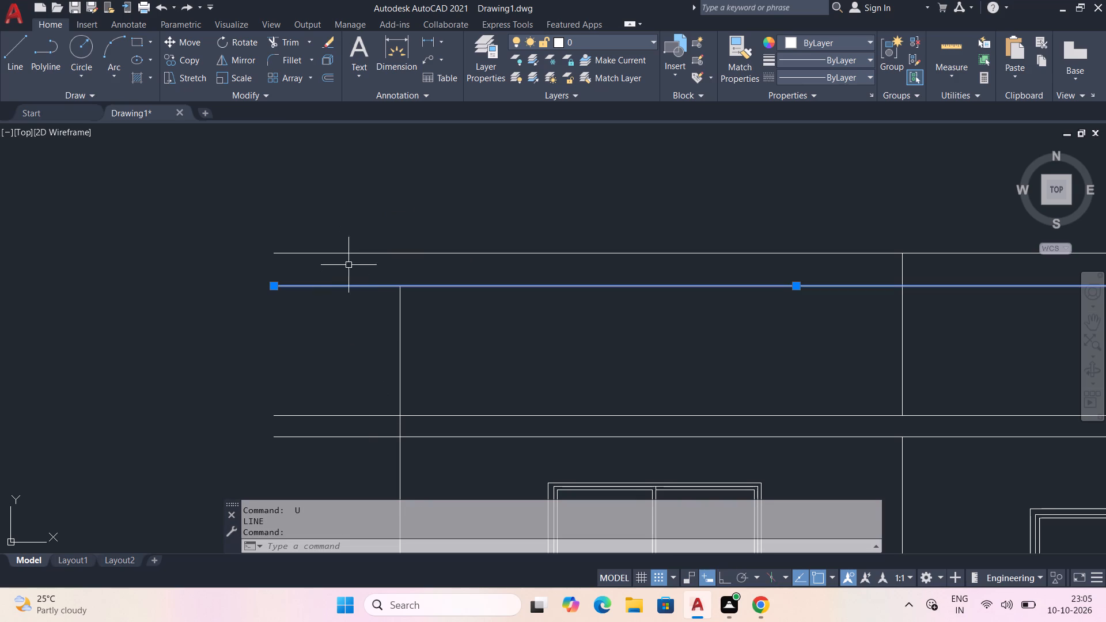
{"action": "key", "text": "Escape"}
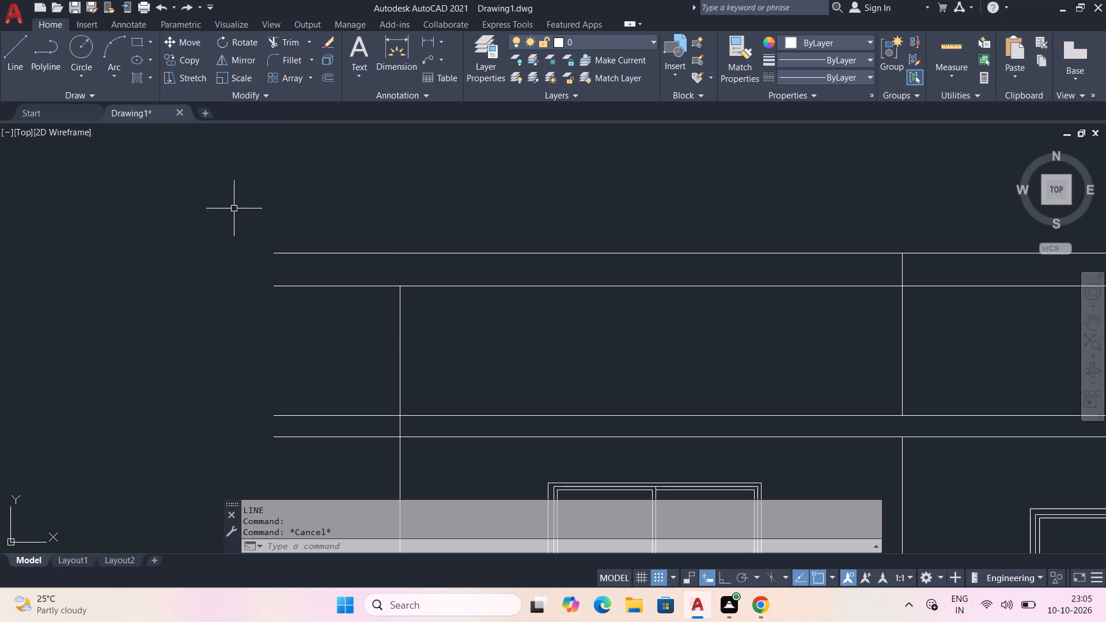
Turn ortho on and draw a vertical line across the top band's left overhang, from the upper line past the lower line.
{"action": "key", "text": "F8"}
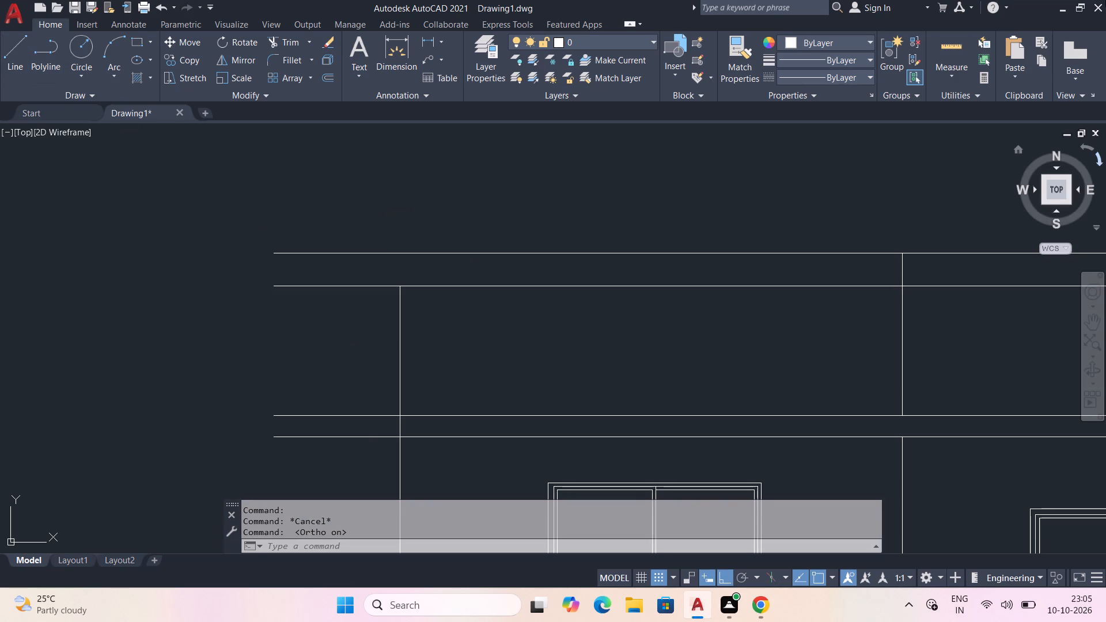
{"action": "left_click", "coordinate": [15, 50]}
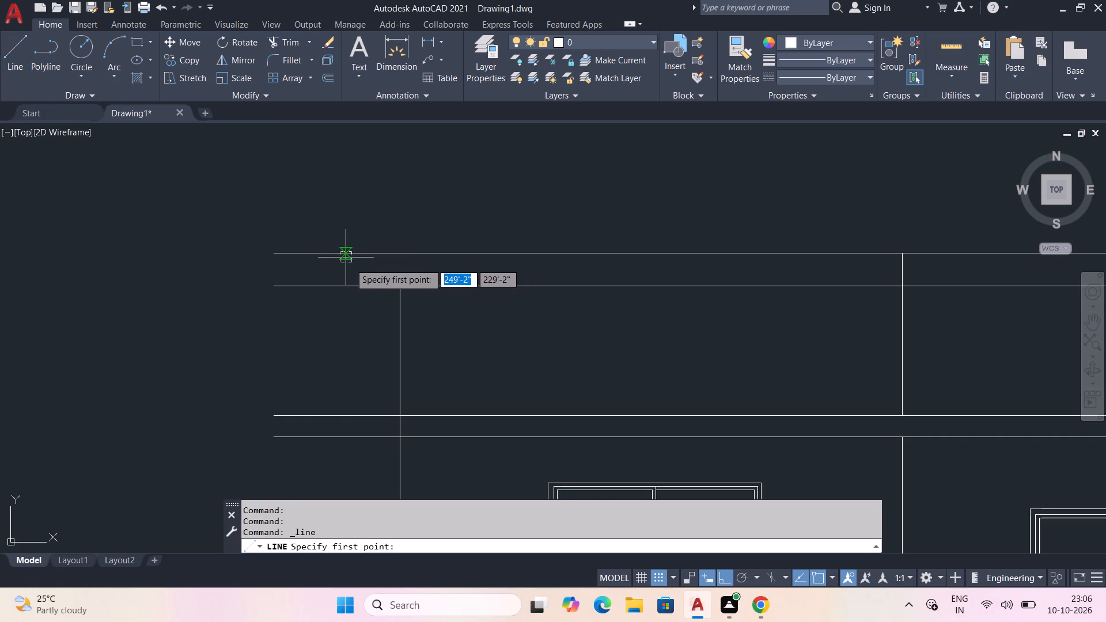
{"action": "left_click", "coordinate": [349, 263]}
{"action": "left_click", "coordinate": [348, 290]}
{"action": "key", "text": "Escape"}
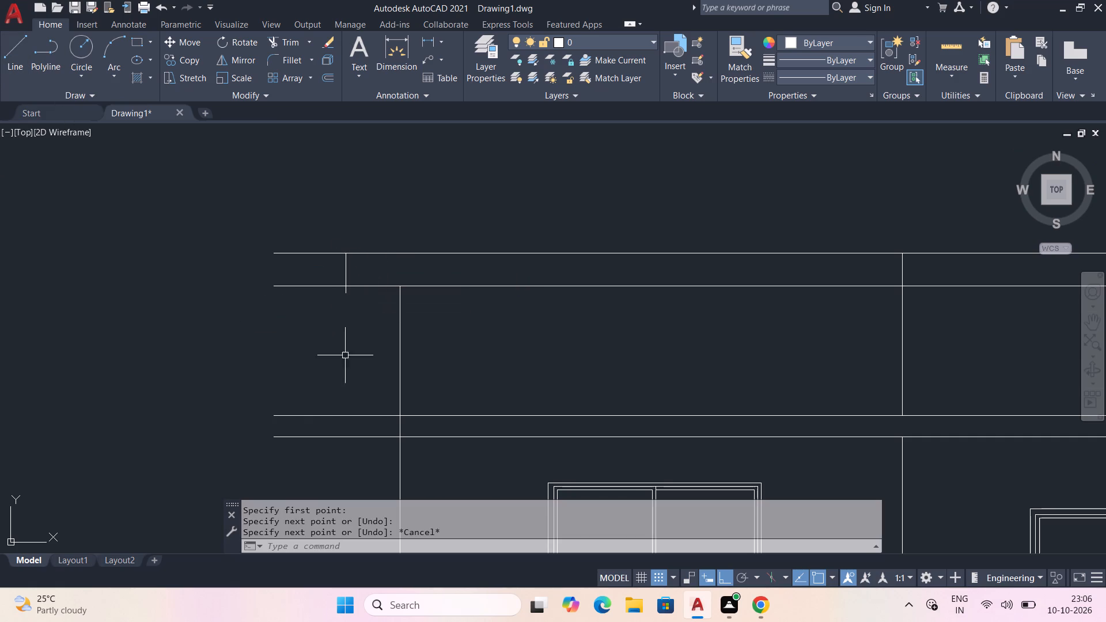
Trim the new vertical line's stub below the top band and both band lines beyond it on the left.
{"action": "type", "text": "TR"}
{"action": "key", "text": "space"}
{"action": "left_click", "coordinate": [344, 290]}
{"action": "left_click", "coordinate": [316, 288]}
{"action": "left_click", "coordinate": [323, 249]}
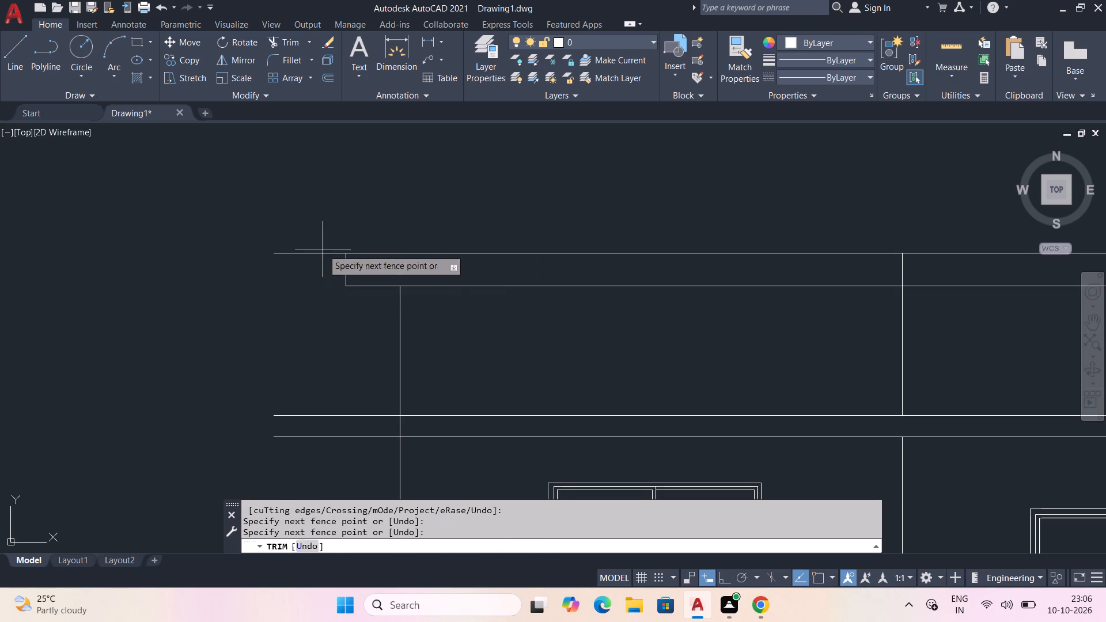
{"action": "left_click", "coordinate": [323, 243]}
{"action": "left_click", "coordinate": [316, 248]}
{"action": "left_click_drag", "start_coordinate": [316, 256], "coordinate": [316, 263]}
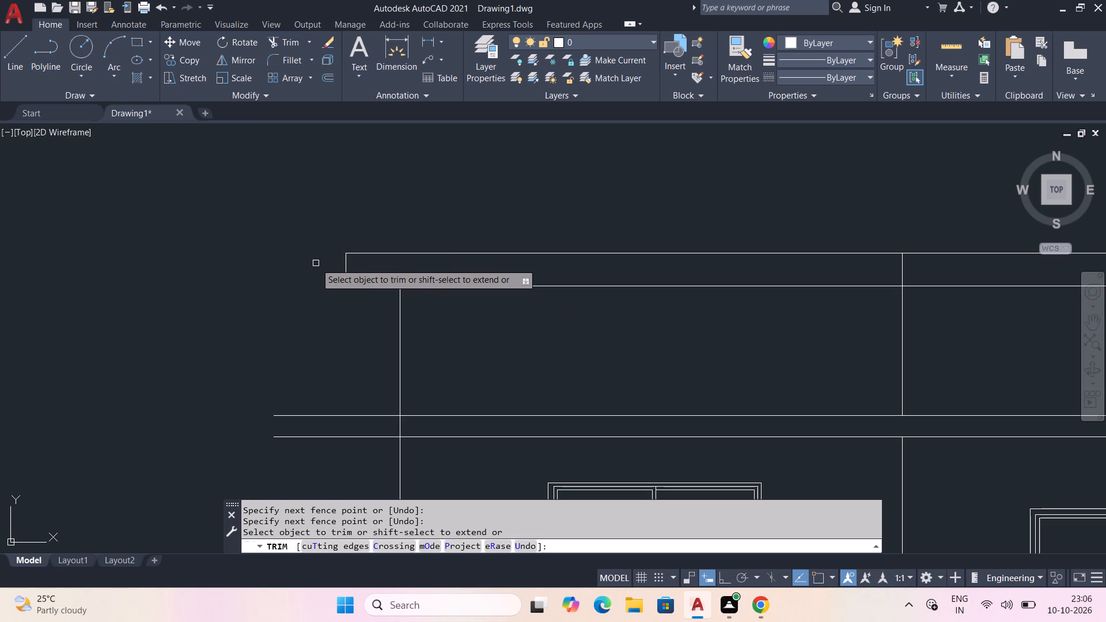
Trim both middle-band lines where they overhang the elevation's left edge.
{"action": "left_click_drag", "start_coordinate": [328, 388], "coordinate": [331, 447]}
{"action": "left_click", "coordinate": [331, 447]}
{"action": "middle_click_drag", "start_coordinate": [358, 431], "coordinate": [347, 382]}
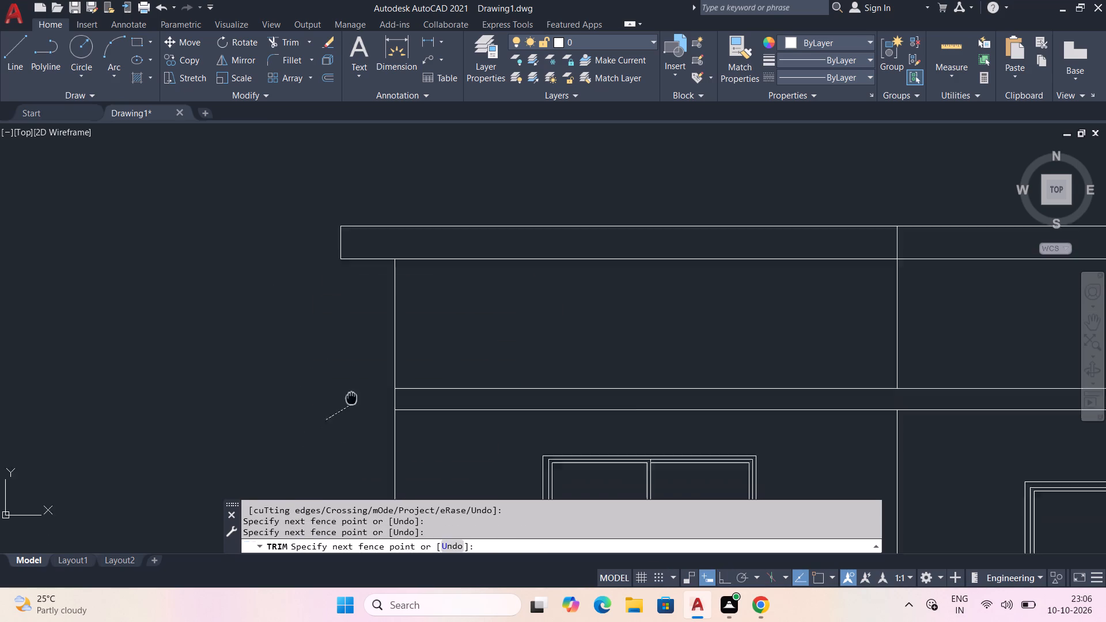
{"action": "middle_click_drag", "start_coordinate": [347, 382], "coordinate": [306, 263]}
{"action": "middle_click", "coordinate": [157, 372]}
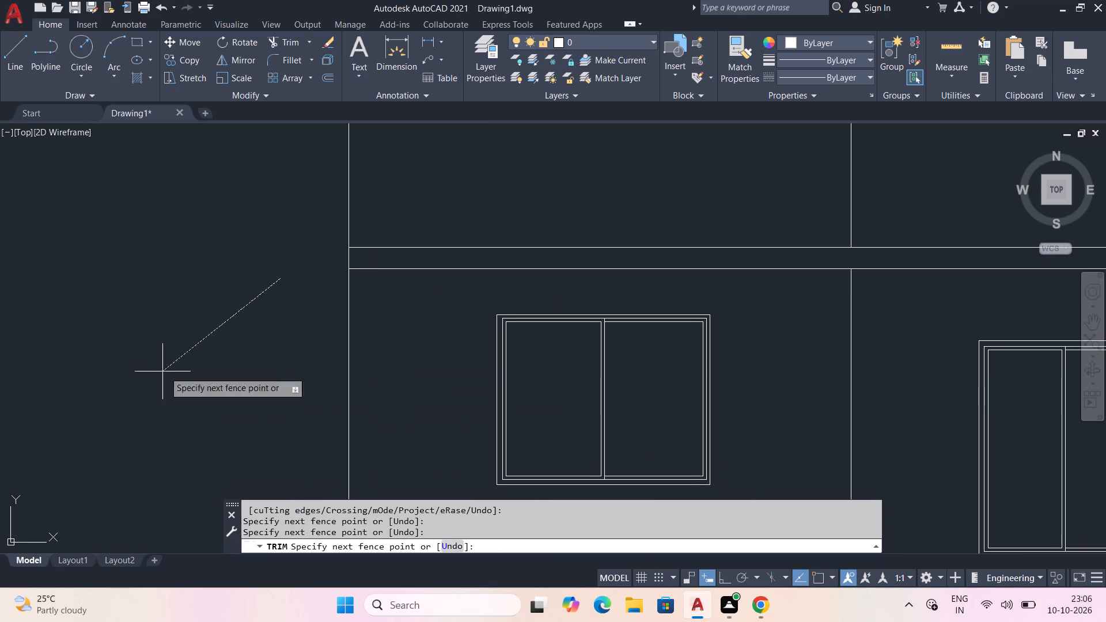
{"action": "middle_click_drag", "start_coordinate": [209, 359], "coordinate": [193, 244]}
{"action": "key", "text": "Escape"}
Trim the elevation's right edge line inside the top band and the band's lower line across the right-edge strip.
{"action": "middle_click_drag", "start_coordinate": [228, 388], "coordinate": [50, 246]}
{"action": "scroll", "coordinate": [480, 404], "scroll_direction": "down", "scroll_amount": 1}
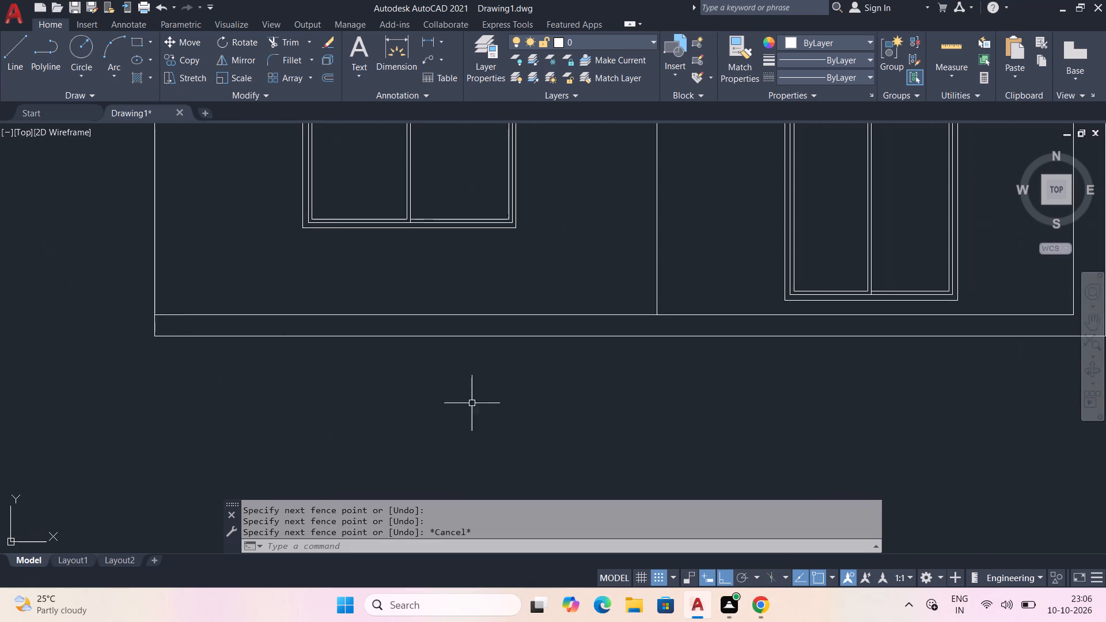
{"action": "scroll", "coordinate": [480, 404], "scroll_direction": "down", "scroll_amount": 1}
{"action": "middle_click_drag", "start_coordinate": [547, 409], "coordinate": [643, 404]}
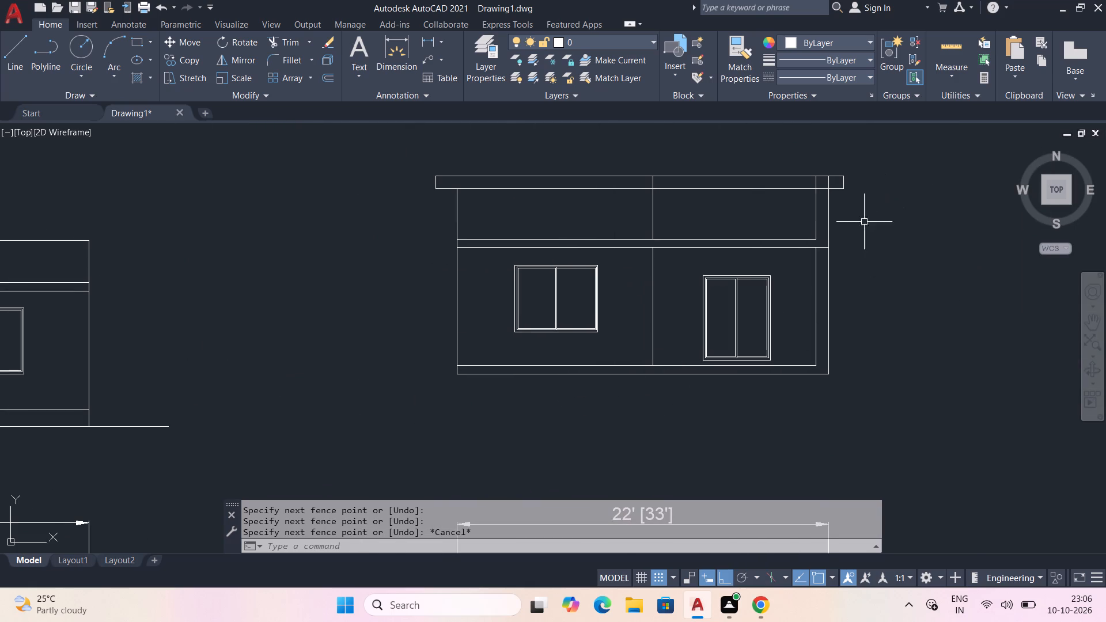
{"action": "key", "text": "t"}
{"action": "key", "text": "r"}
{"action": "key", "text": "space"}
{"action": "scroll", "coordinate": [842, 192], "scroll_direction": "up", "scroll_amount": 2}
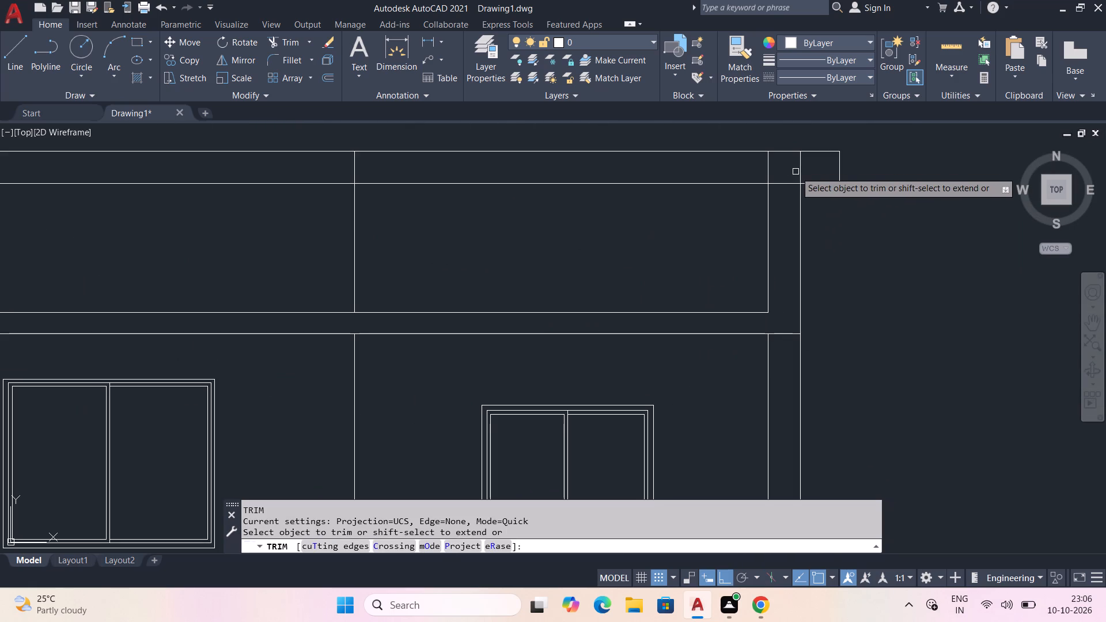
{"action": "left_click", "coordinate": [800, 168]}
{"action": "left_click", "coordinate": [783, 182]}
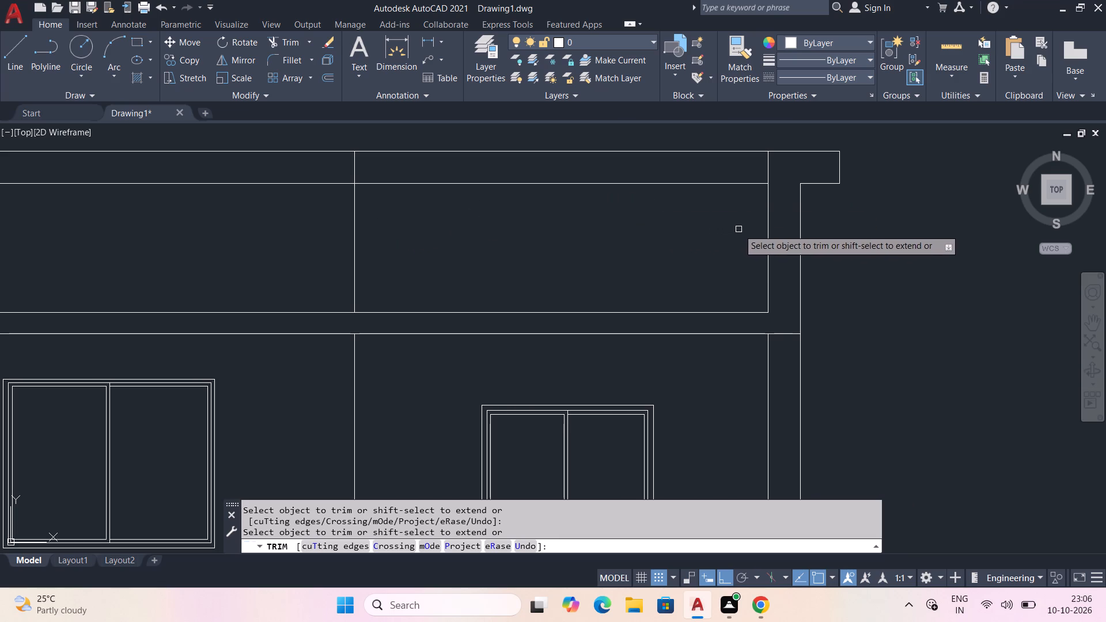
Trim away the right-edge strip's inner vertical line between the middle and top bands and inside the top band.
{"action": "left_click", "coordinate": [764, 225]}
{"action": "left_click", "coordinate": [771, 223]}
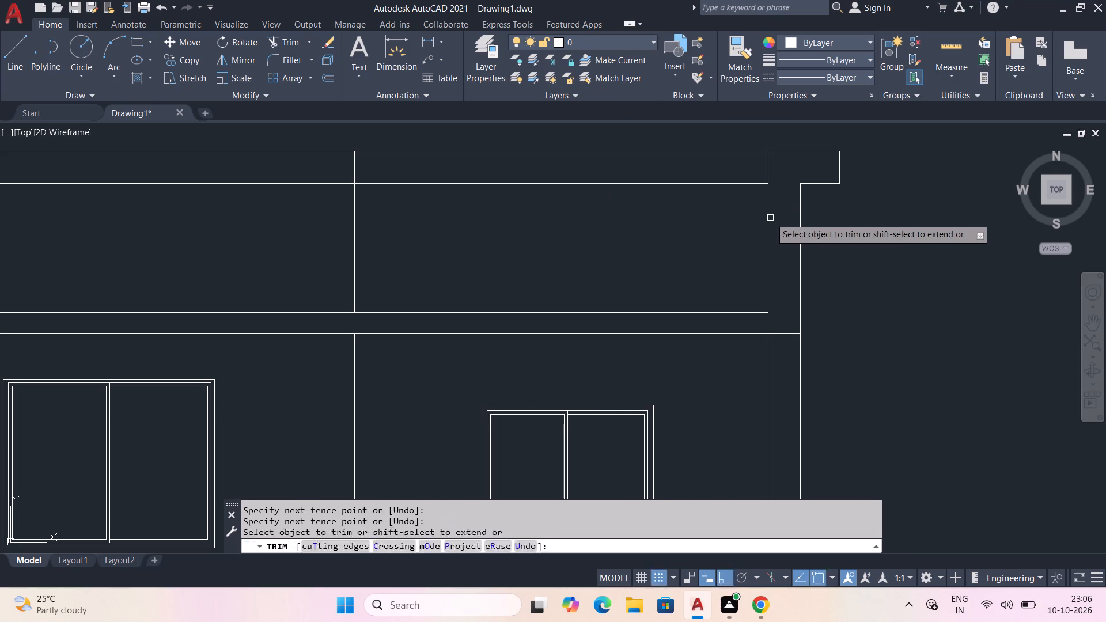
{"action": "left_click", "coordinate": [767, 167]}
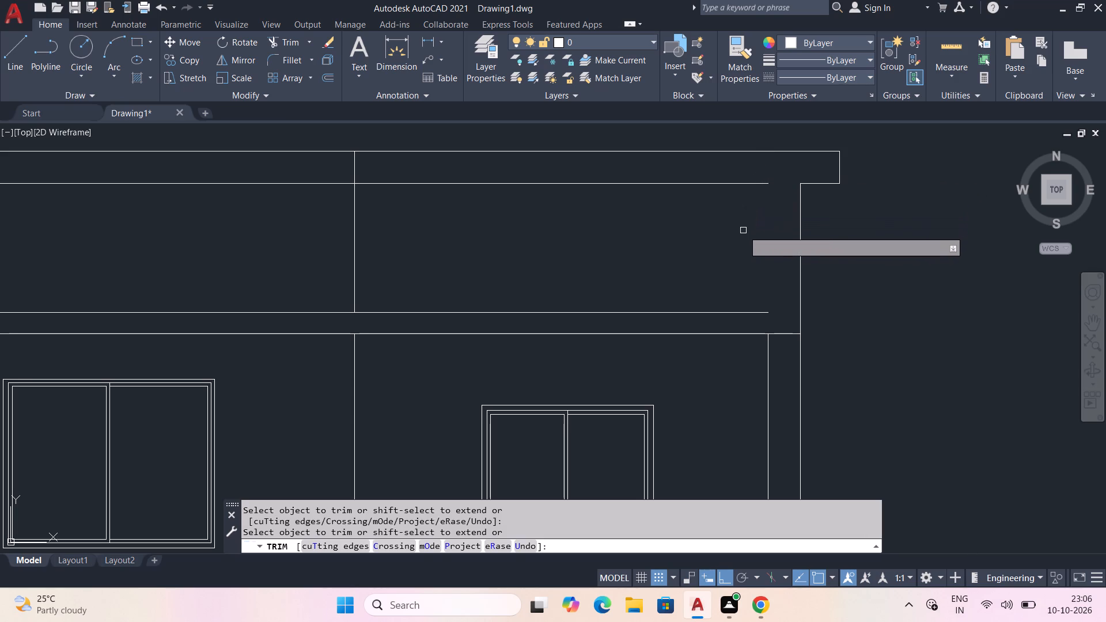
Extend the top band's lower line and the middle band's upper line to the elevation's right edge.
{"action": "key", "text": "Escape"}
{"action": "key", "text": "e"}
{"action": "key", "text": "x"}
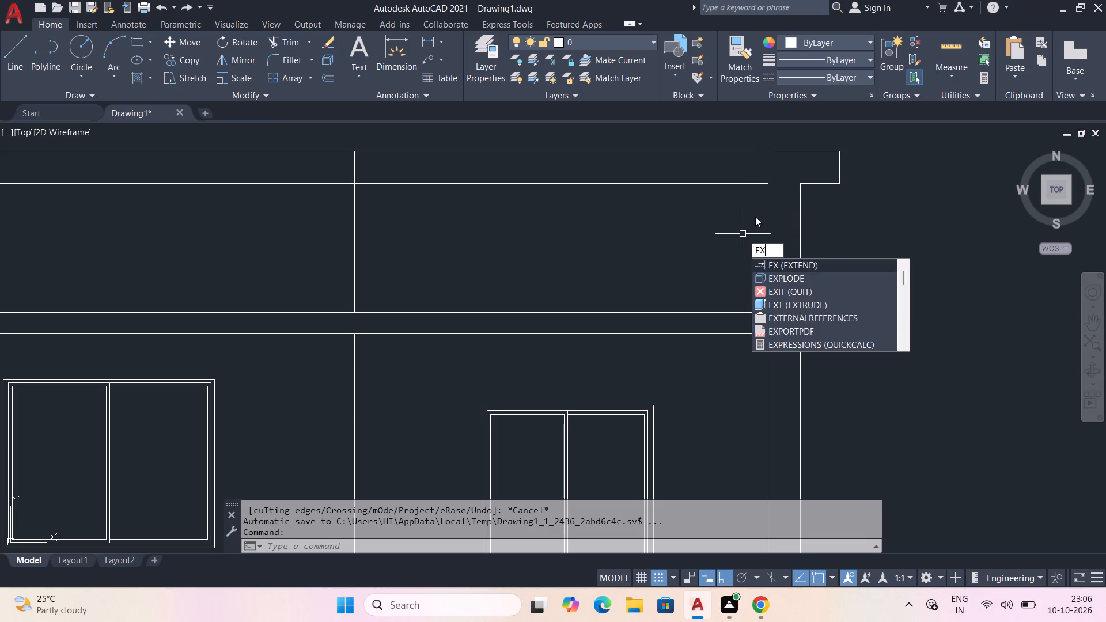
{"action": "key", "text": "space"}
{"action": "left_click", "coordinate": [762, 181]}
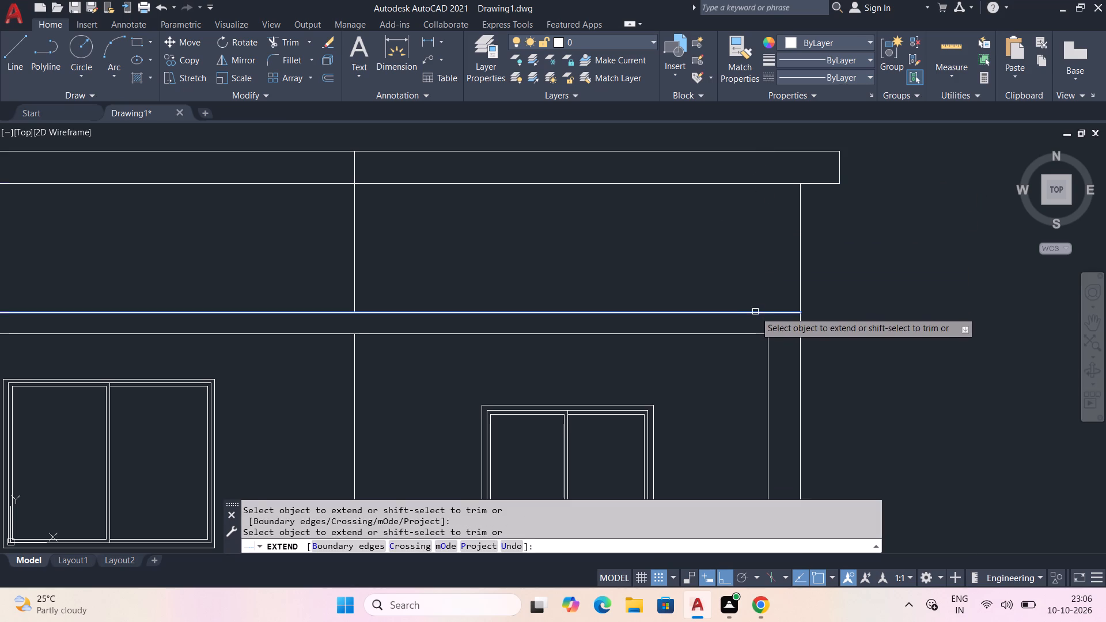
{"action": "left_click", "coordinate": [757, 312]}
{"action": "key", "text": "Escape"}
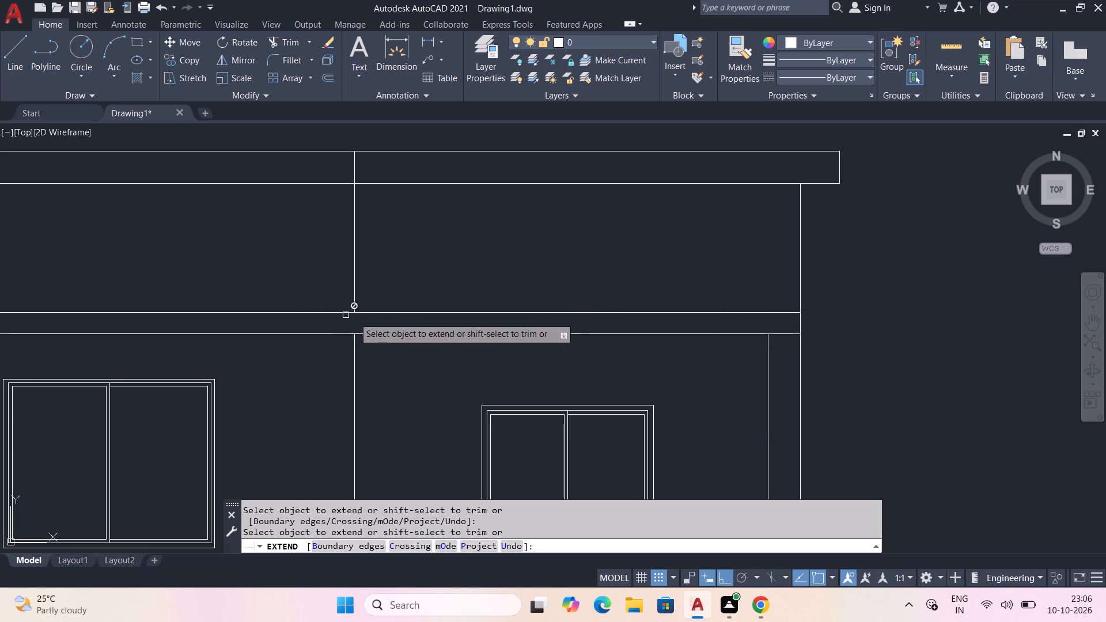
Copy the whole upper-floor elevation from its lower-left corner to just above the ground-floor elevation, with Ortho off.
{"action": "scroll", "coordinate": [319, 350], "scroll_direction": "down", "scroll_amount": 2}
{"action": "middle_click_drag", "start_coordinate": [319, 370], "coordinate": [581, 257]}
{"action": "middle_click_drag", "start_coordinate": [130, 367], "coordinate": [258, 358]}
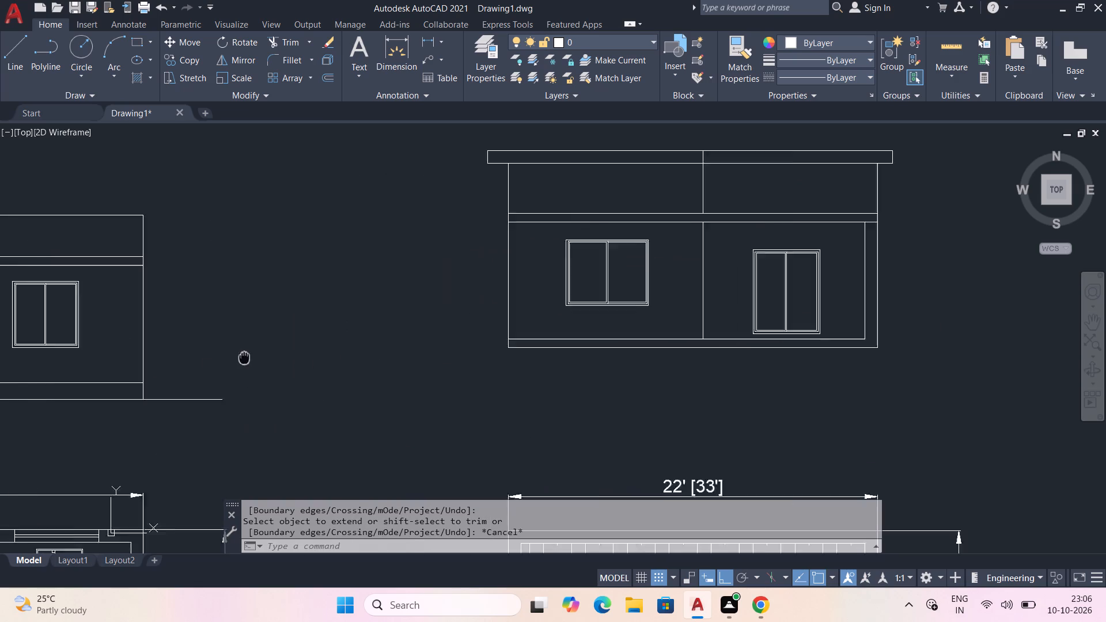
{"action": "middle_click_drag", "start_coordinate": [258, 358], "coordinate": [531, 357]}
{"action": "middle_click_drag", "start_coordinate": [704, 325], "coordinate": [562, 369]}
{"action": "left_click_drag", "start_coordinate": [598, 150], "coordinate": [603, 157]}
{"action": "middle_click_drag", "start_coordinate": [1001, 460], "coordinate": [681, 402]}
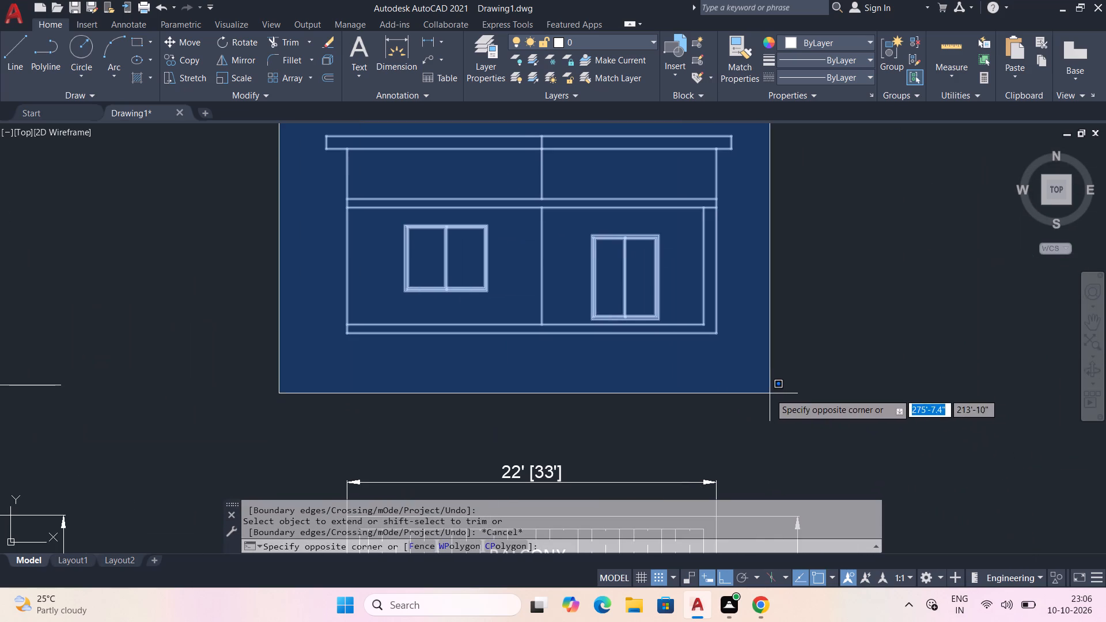
{"action": "left_click", "coordinate": [766, 389]}
{"action": "middle_click_drag", "start_coordinate": [452, 329], "coordinate": [665, 426]}
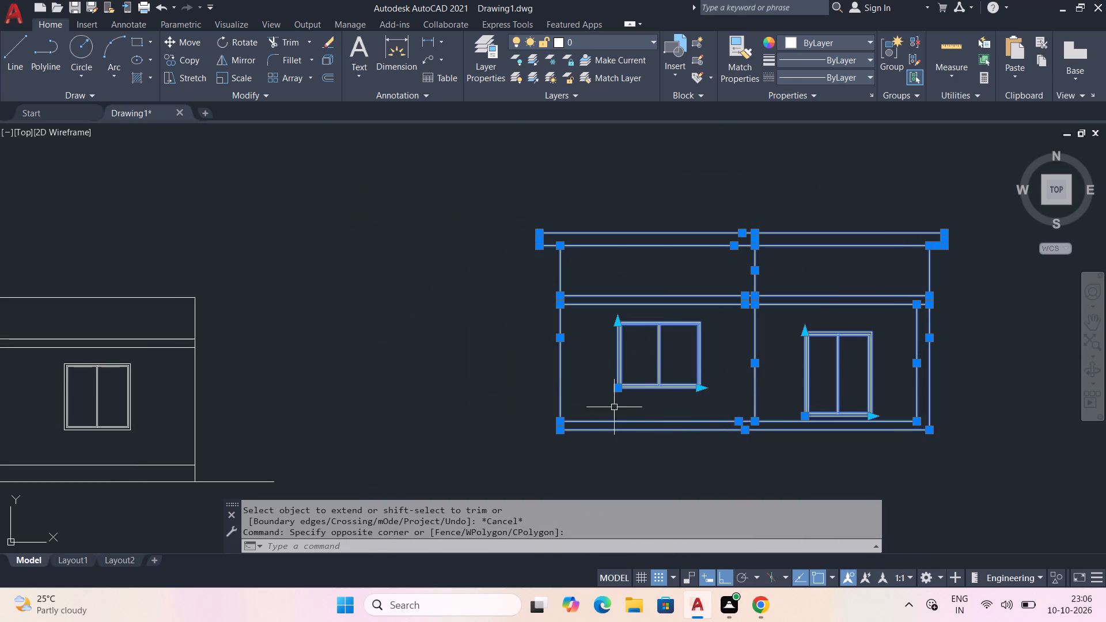
{"action": "left_click", "coordinate": [166, 63]}
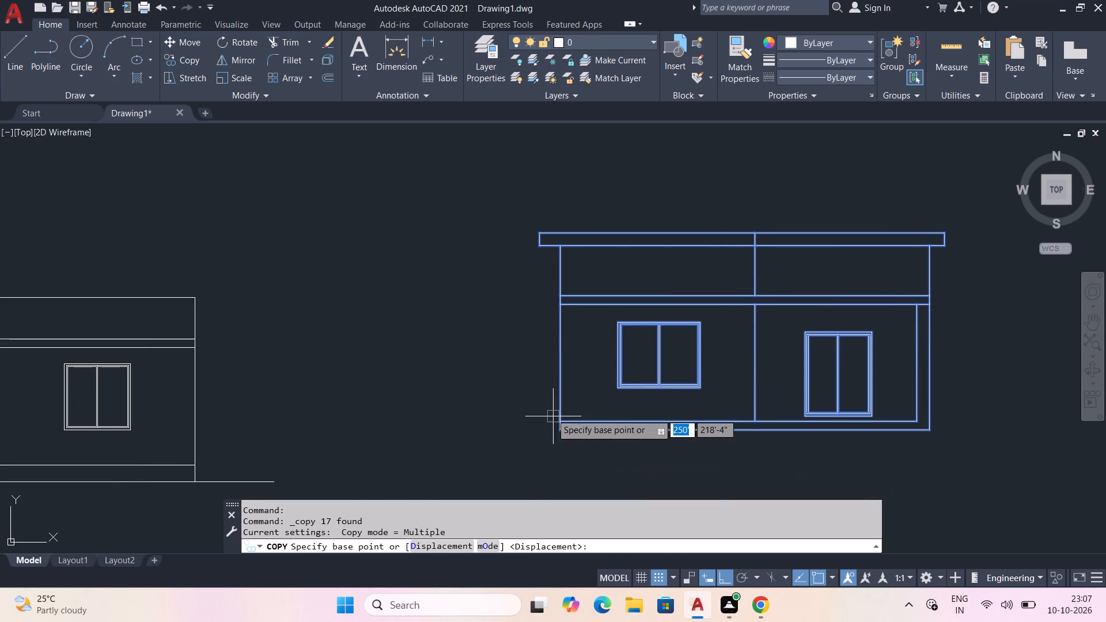
{"action": "left_click", "coordinate": [555, 430]}
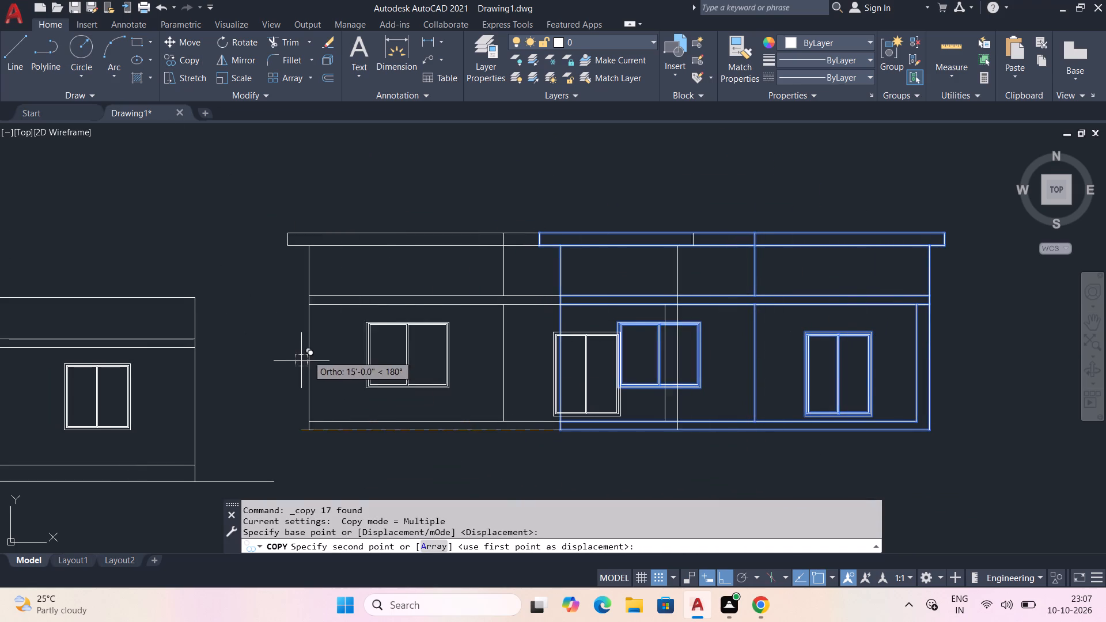
{"action": "middle_click_drag", "start_coordinate": [312, 355], "coordinate": [547, 474]}
{"action": "key", "text": "F8"}
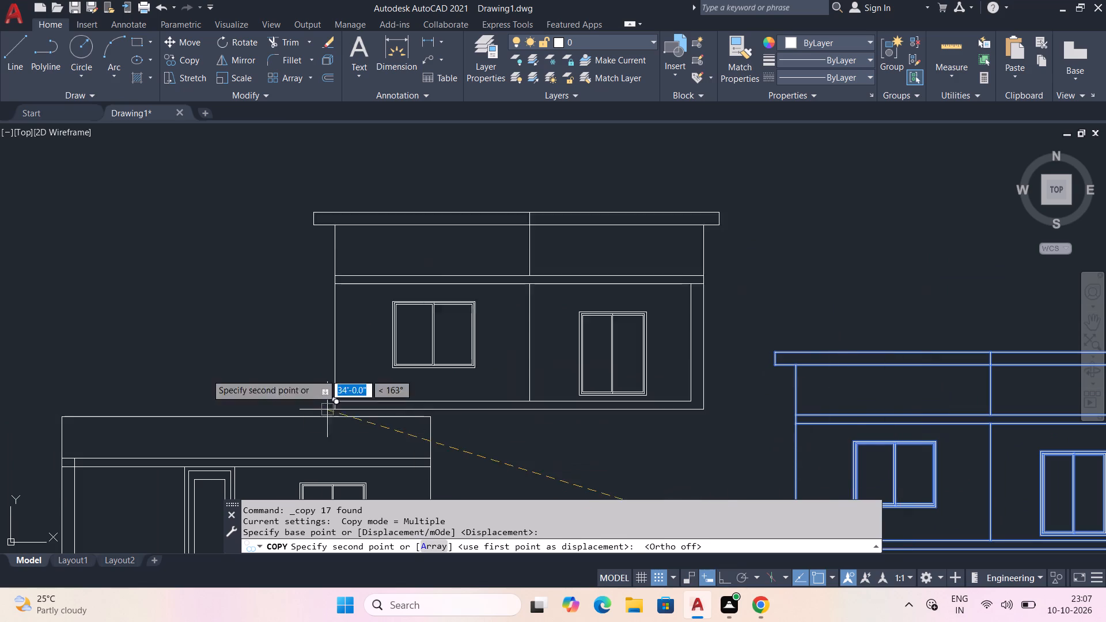
{"action": "scroll", "coordinate": [48, 405], "scroll_direction": "up", "scroll_amount": 2}
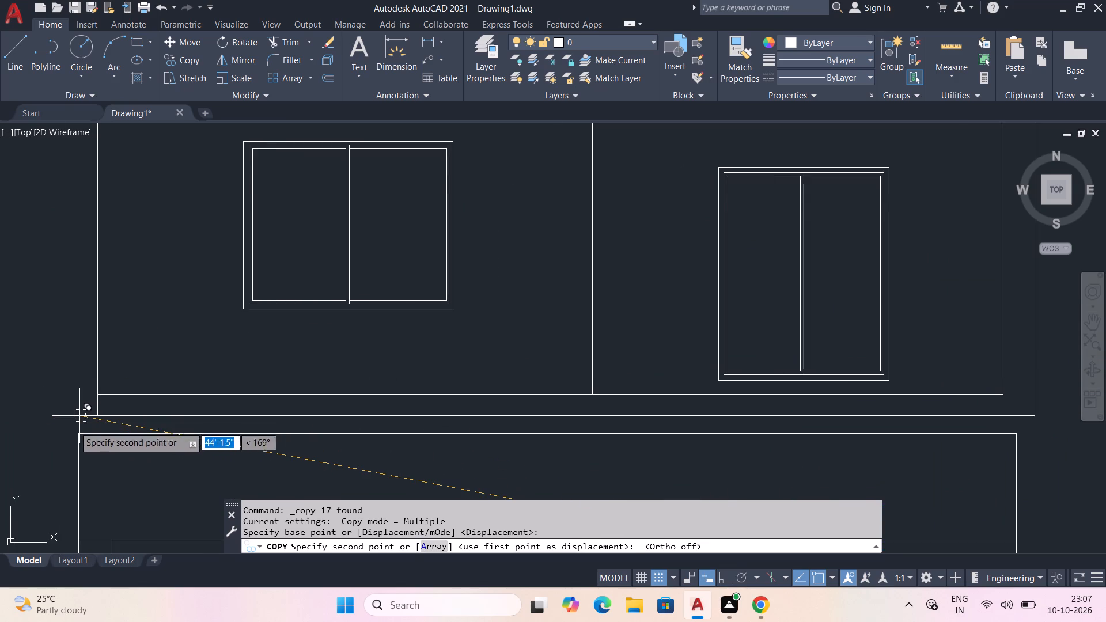
{"action": "scroll", "coordinate": [74, 425], "scroll_direction": "up", "scroll_amount": 2}
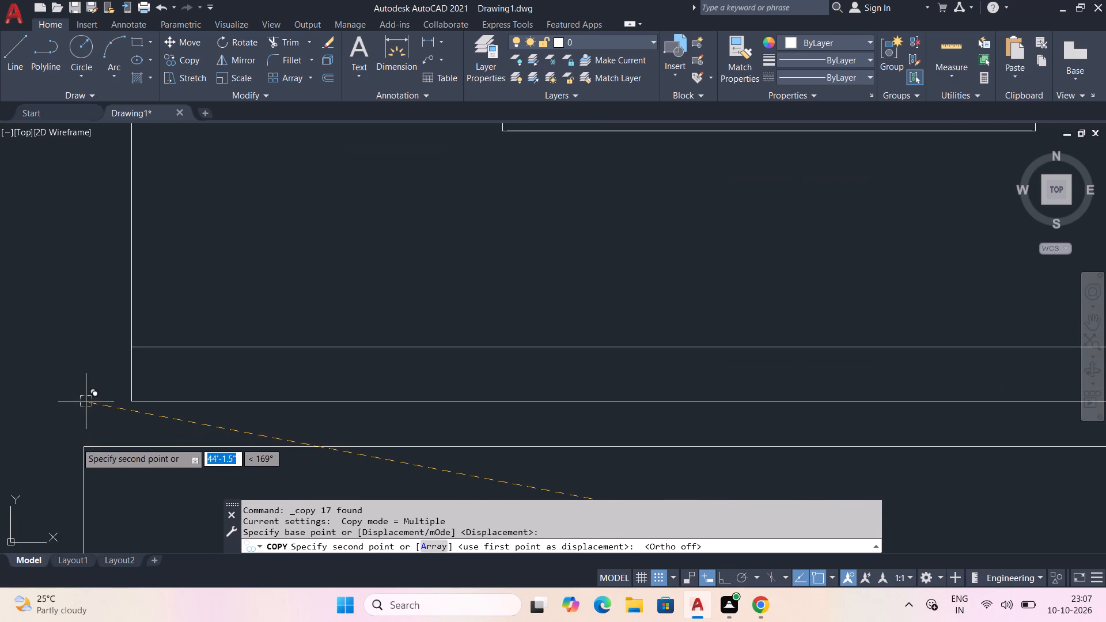
{"action": "left_click_drag", "start_coordinate": [77, 419], "coordinate": [77, 427]}
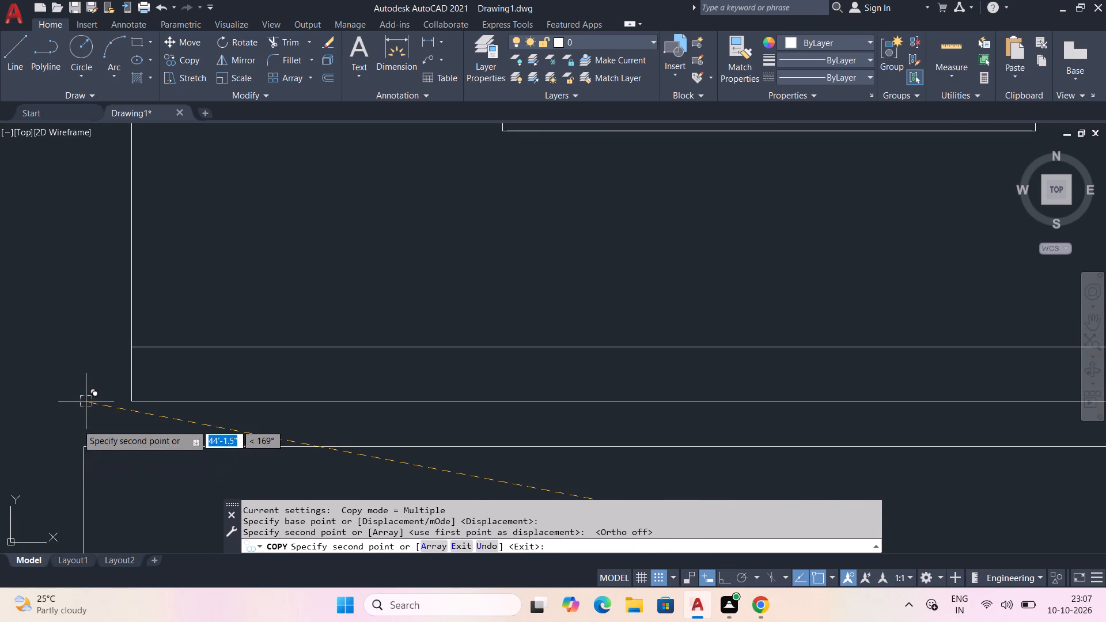
{"action": "left_click_drag", "start_coordinate": [77, 427], "coordinate": [67, 450]}
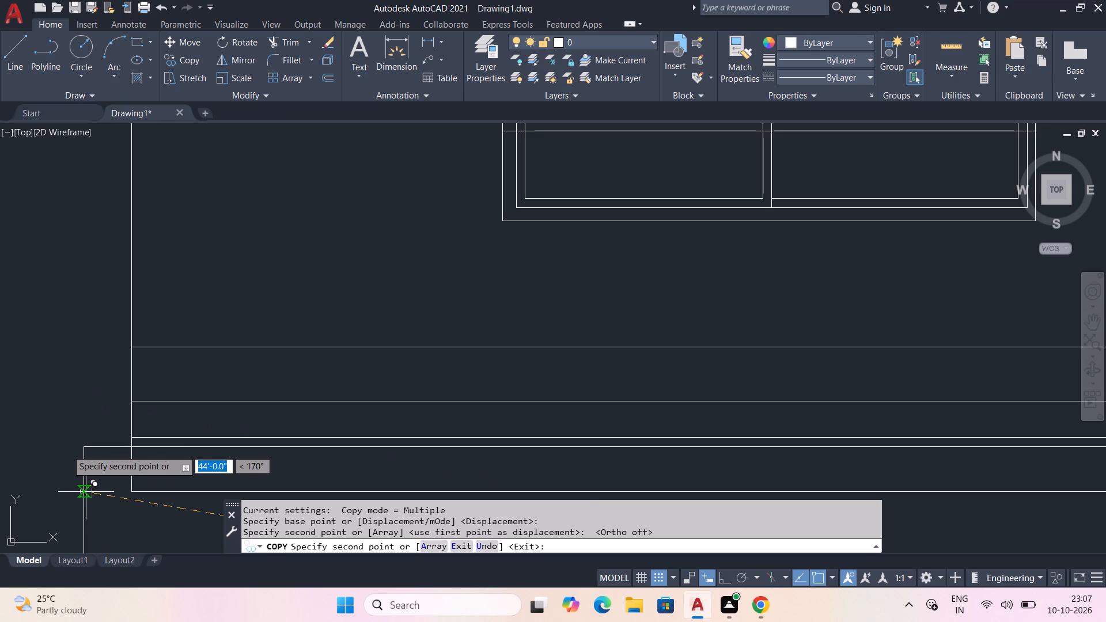
{"action": "left_click_drag", "start_coordinate": [67, 450], "coordinate": [56, 437]}
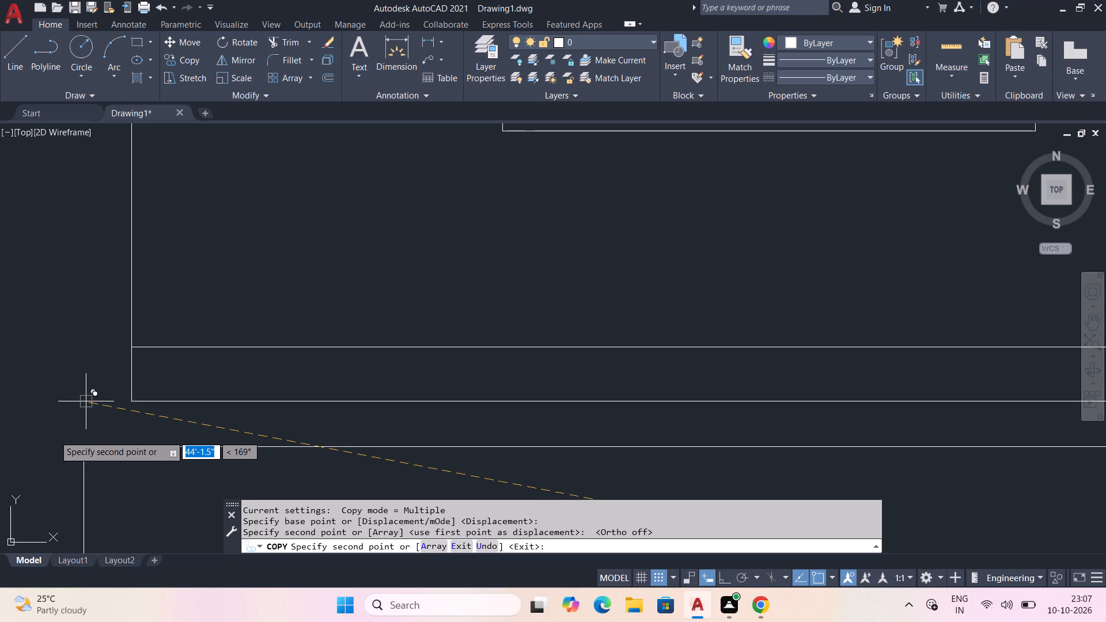
{"action": "left_click", "coordinate": [54, 435]}
{"action": "left_click", "coordinate": [54, 435]}
{"action": "key", "text": "Escape"}
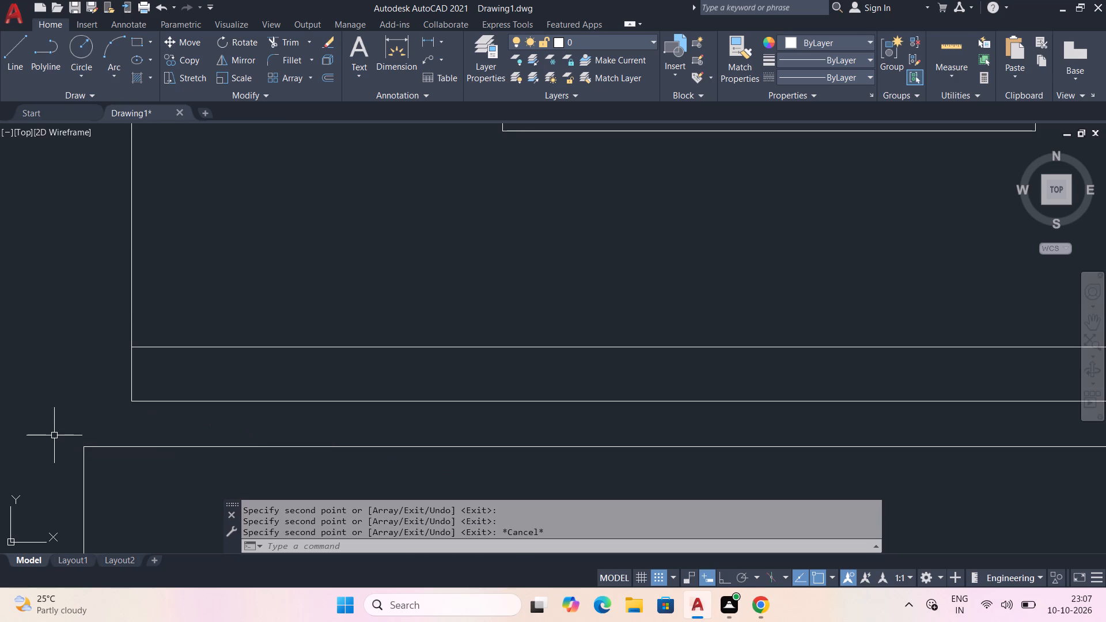
{"action": "left_click", "coordinate": [176, 399]}
{"action": "key", "text": "Escape"}
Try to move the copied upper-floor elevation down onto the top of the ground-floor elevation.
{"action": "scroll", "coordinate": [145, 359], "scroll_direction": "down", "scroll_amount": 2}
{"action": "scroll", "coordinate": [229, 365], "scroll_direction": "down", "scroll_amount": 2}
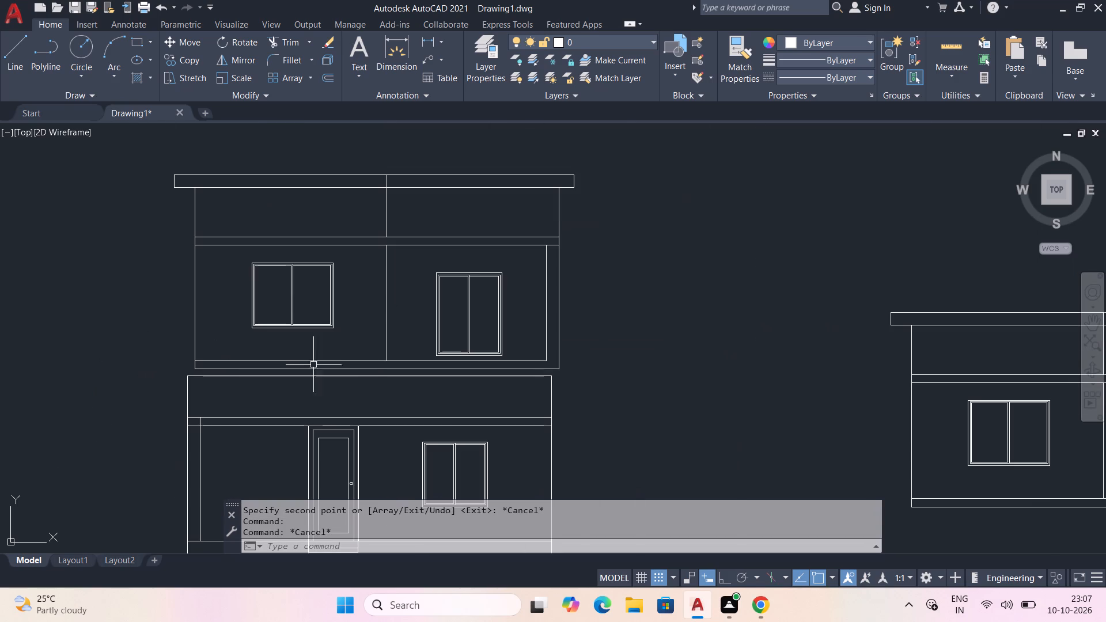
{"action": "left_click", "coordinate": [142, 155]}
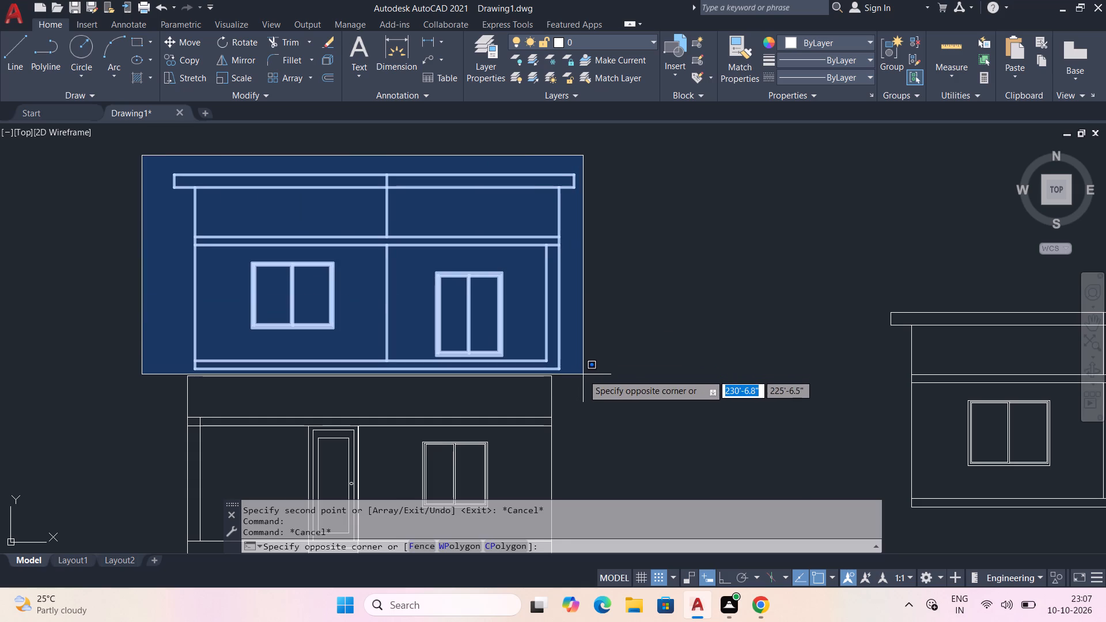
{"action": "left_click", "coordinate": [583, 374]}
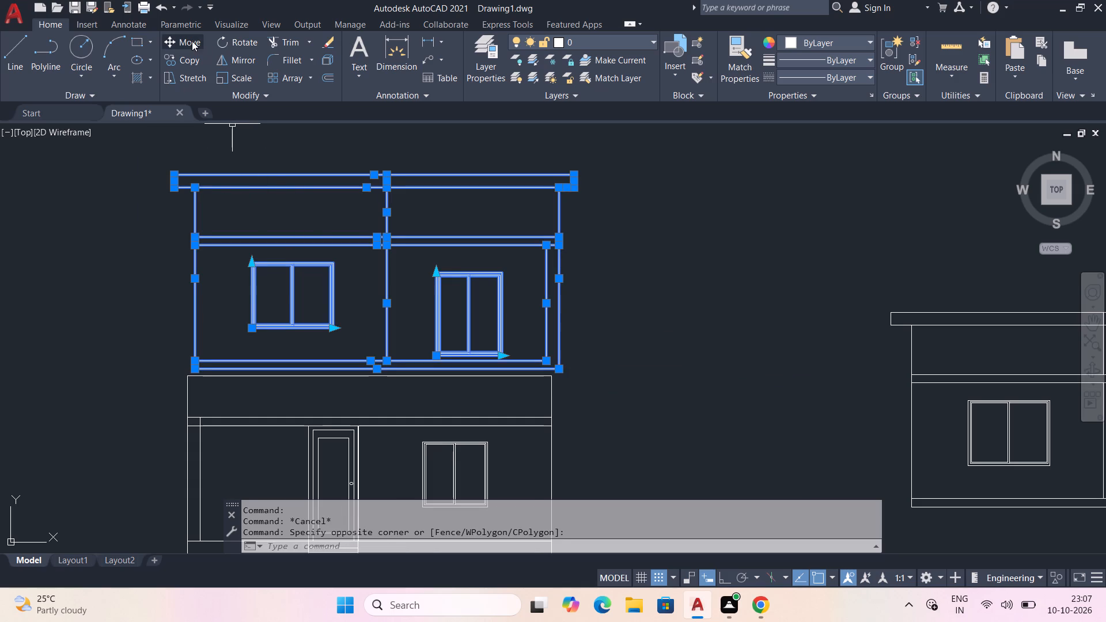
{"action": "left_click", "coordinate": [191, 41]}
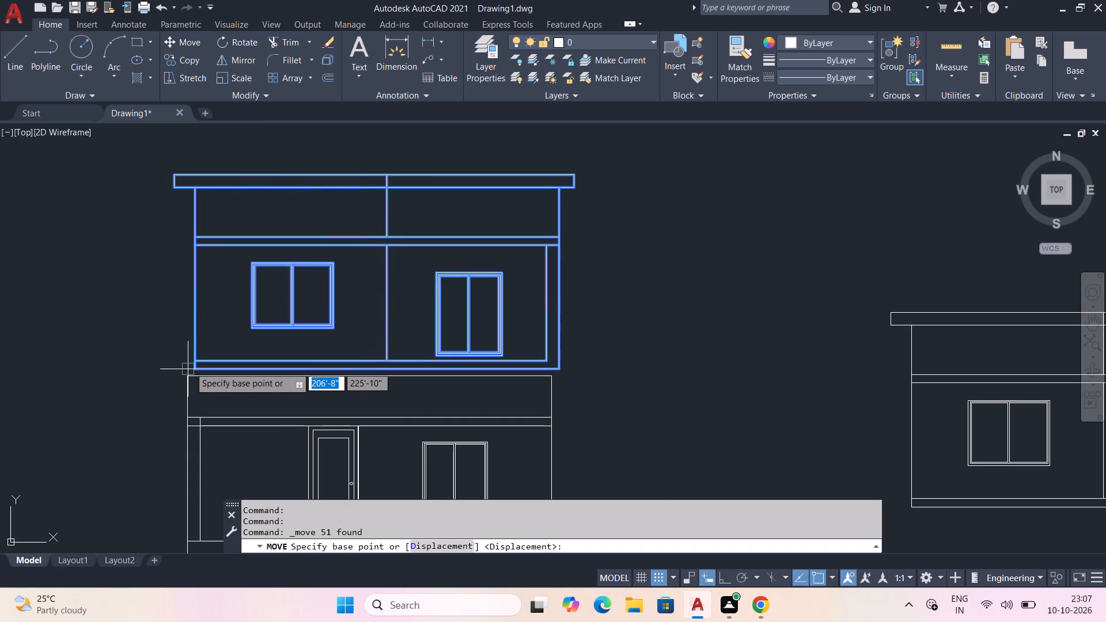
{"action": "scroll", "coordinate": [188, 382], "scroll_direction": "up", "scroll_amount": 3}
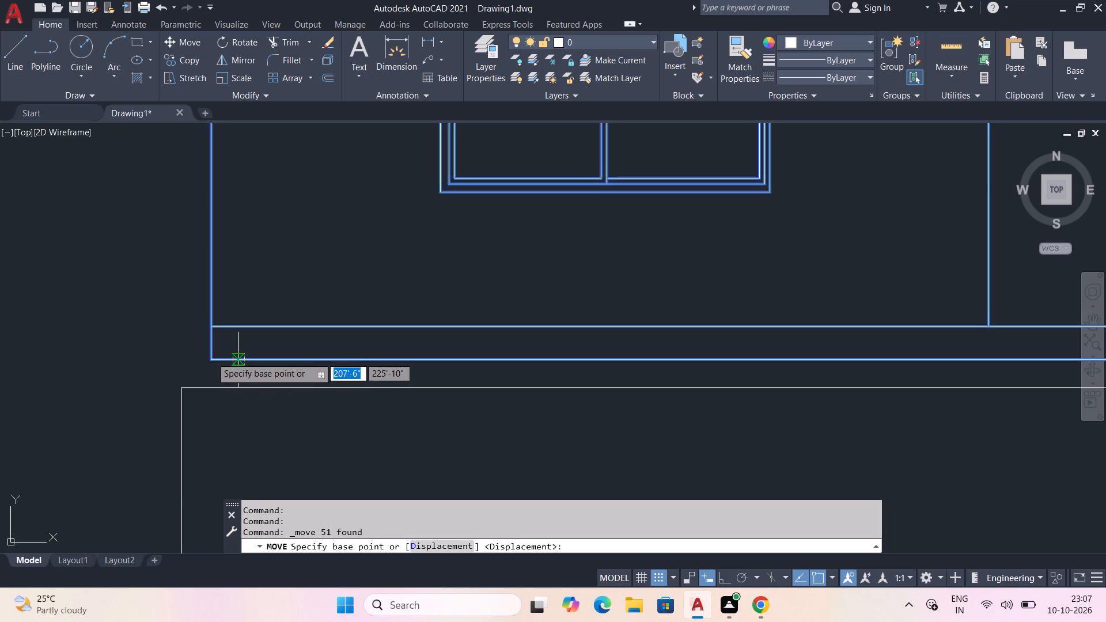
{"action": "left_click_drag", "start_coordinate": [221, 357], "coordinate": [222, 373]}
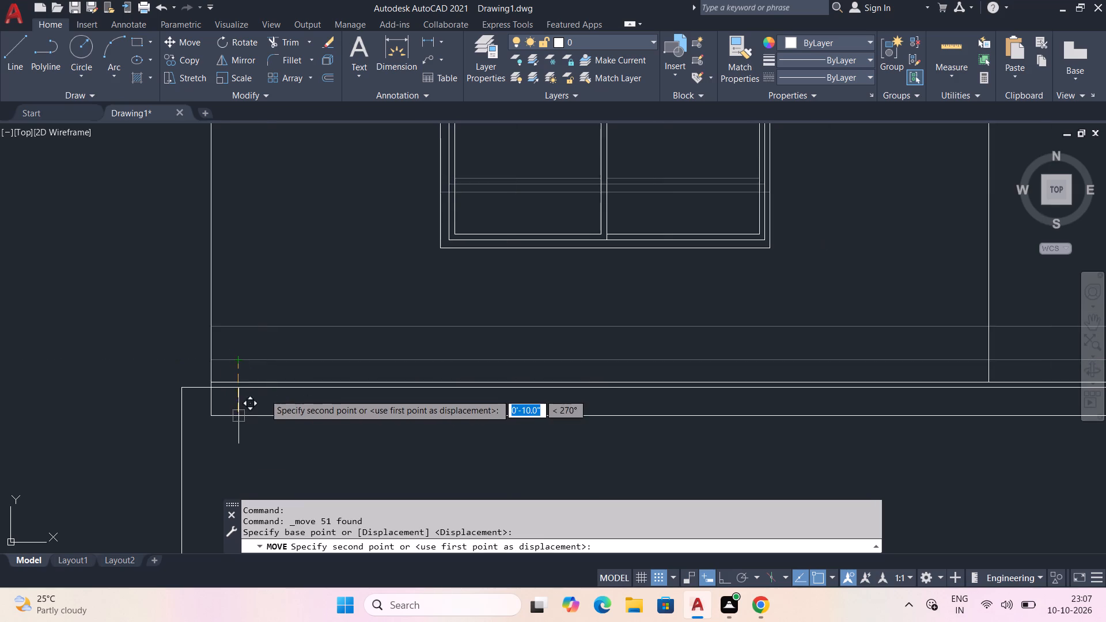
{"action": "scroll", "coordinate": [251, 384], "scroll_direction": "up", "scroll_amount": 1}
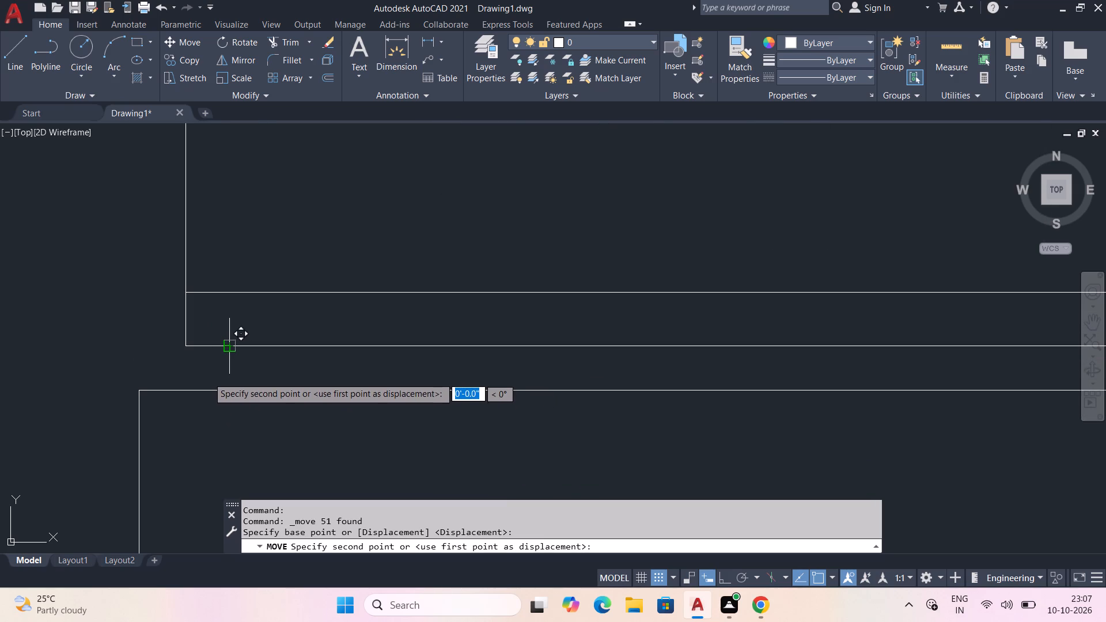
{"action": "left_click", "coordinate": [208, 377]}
Erase the loose windows, door and rectangle sketch standing beside the ground-floor plan.
{"action": "scroll", "coordinate": [210, 380], "scroll_direction": "down", "scroll_amount": 4}
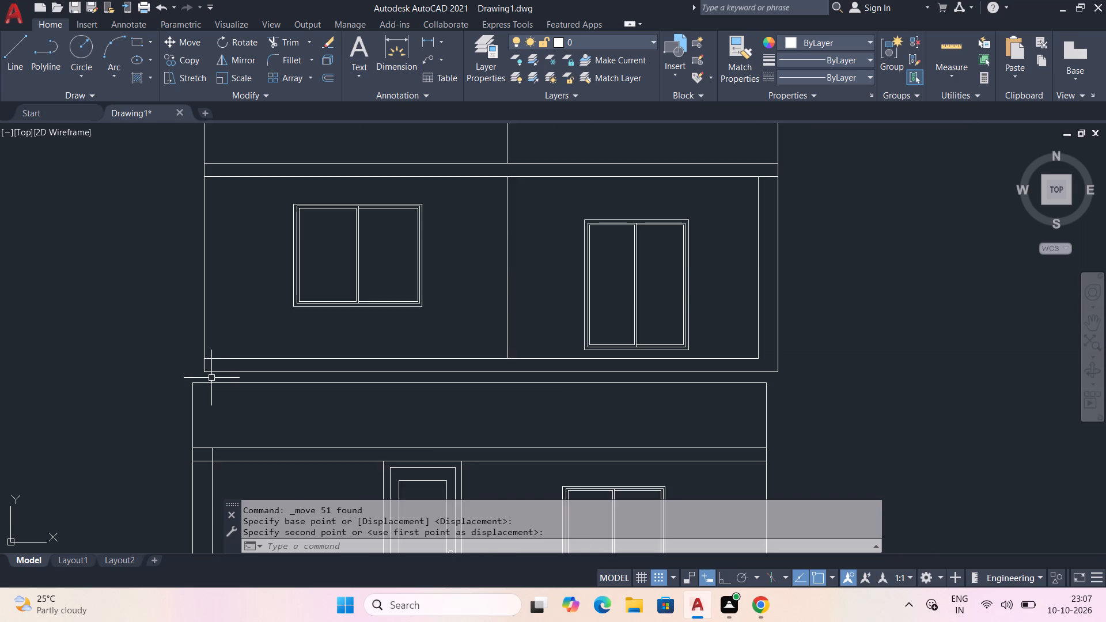
{"action": "scroll", "coordinate": [211, 378], "scroll_direction": "down", "scroll_amount": 3}
{"action": "middle_click_drag", "start_coordinate": [328, 380], "coordinate": [358, 290]}
{"action": "scroll", "coordinate": [365, 287], "scroll_direction": "up", "scroll_amount": 2}
{"action": "scroll", "coordinate": [366, 290], "scroll_direction": "down", "scroll_amount": 1}
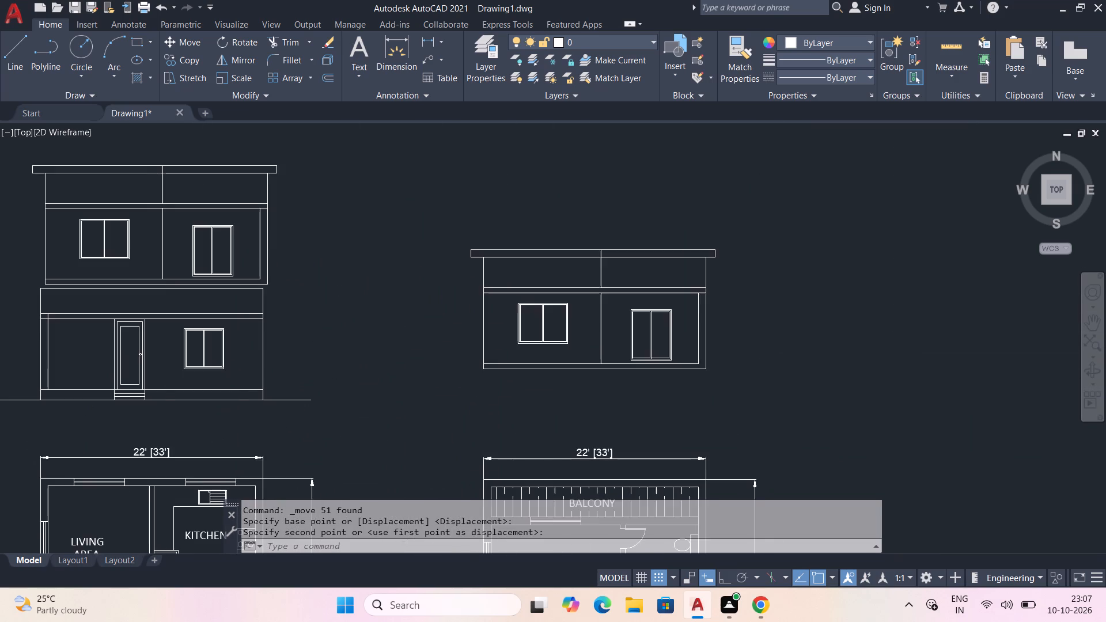
{"action": "scroll", "coordinate": [362, 348], "scroll_direction": "up", "scroll_amount": 1}
{"action": "middle_click_drag", "start_coordinate": [370, 337], "coordinate": [410, 285]}
{"action": "scroll", "coordinate": [546, 286], "scroll_direction": "down", "scroll_amount": 1}
{"action": "middle_click_drag", "start_coordinate": [499, 361], "coordinate": [550, 291]}
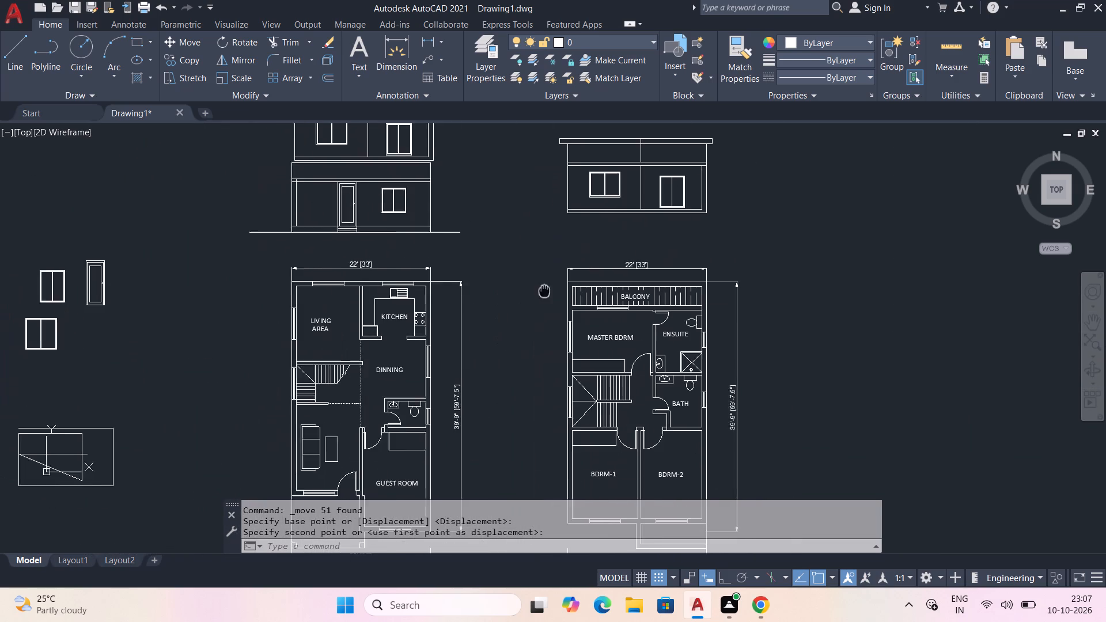
{"action": "middle_click_drag", "start_coordinate": [550, 291], "coordinate": [559, 291]}
{"action": "middle_click_drag", "start_coordinate": [171, 358], "coordinate": [286, 289]}
{"action": "left_click_drag", "start_coordinate": [64, 161], "coordinate": [130, 185]}
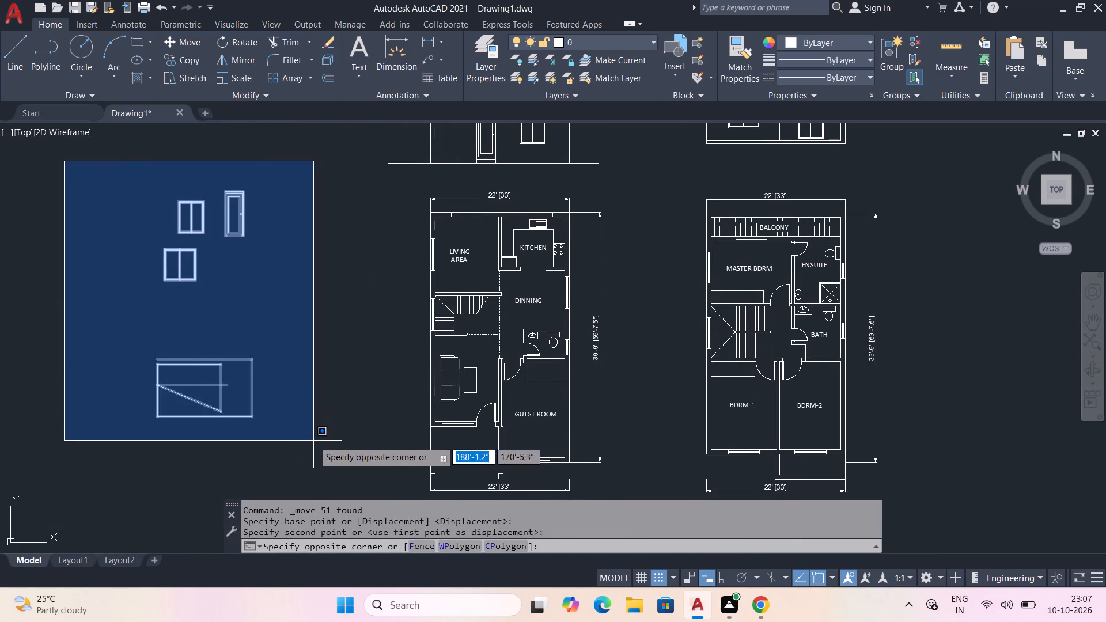
{"action": "left_click", "coordinate": [313, 441]}
{"action": "key", "text": "Delete"}
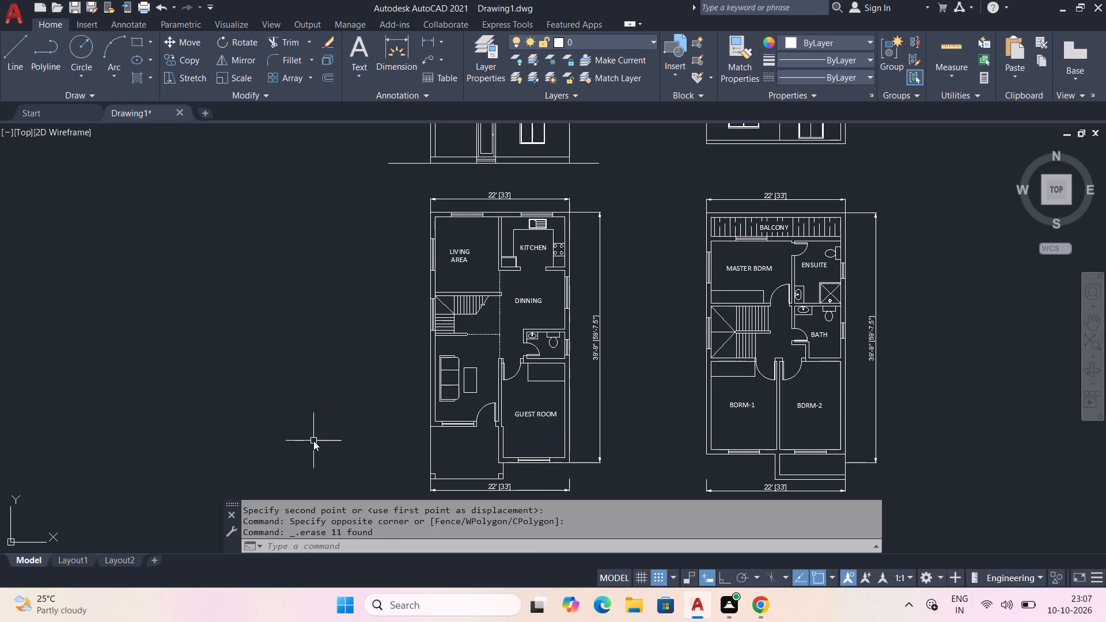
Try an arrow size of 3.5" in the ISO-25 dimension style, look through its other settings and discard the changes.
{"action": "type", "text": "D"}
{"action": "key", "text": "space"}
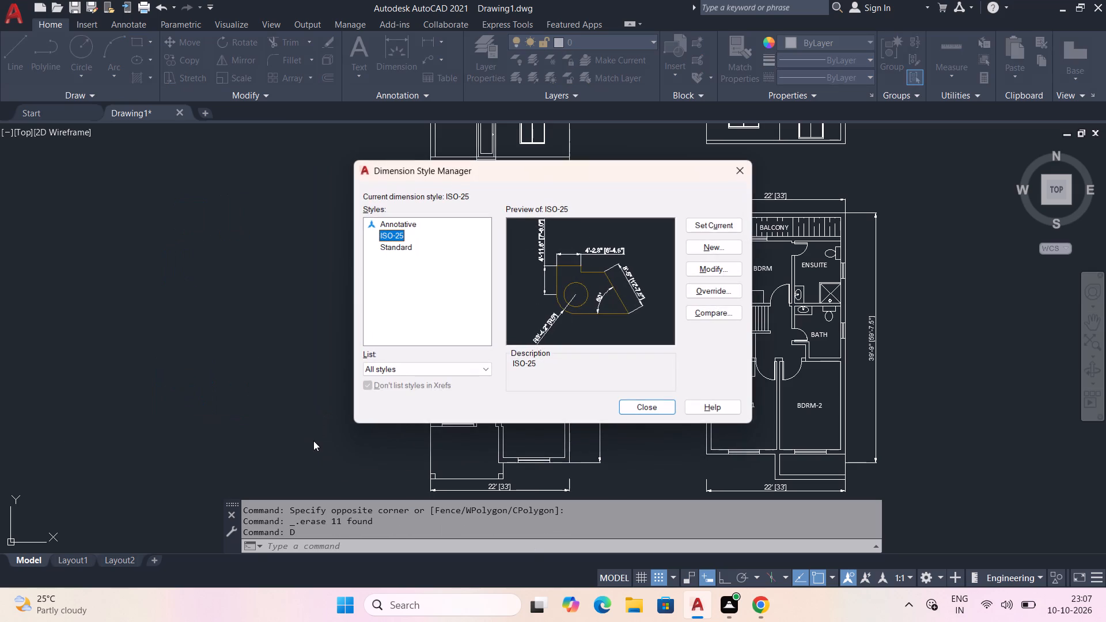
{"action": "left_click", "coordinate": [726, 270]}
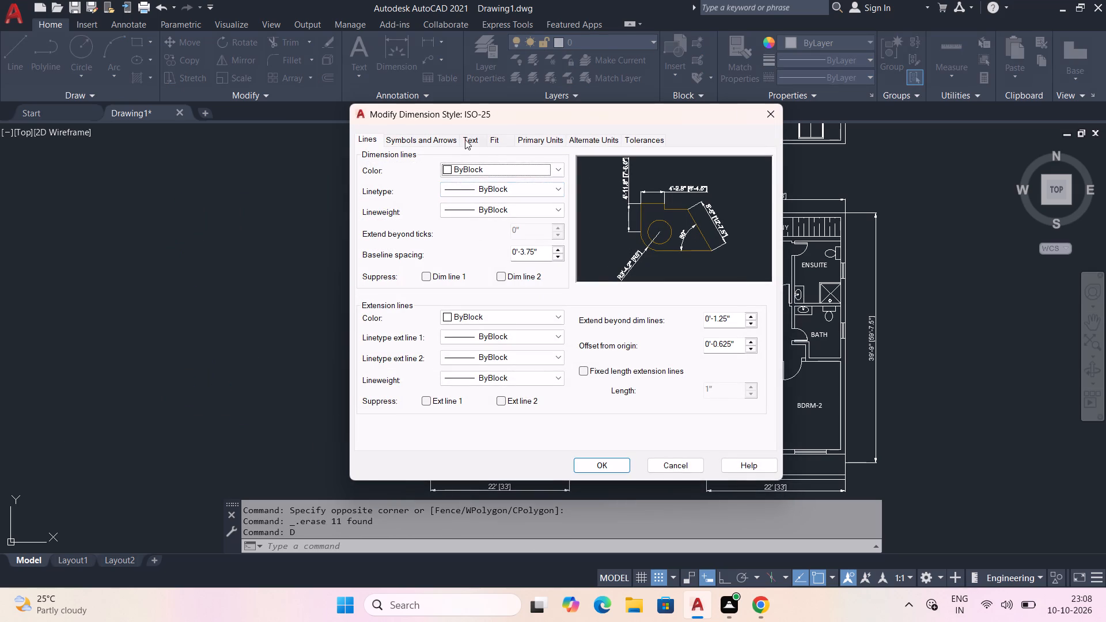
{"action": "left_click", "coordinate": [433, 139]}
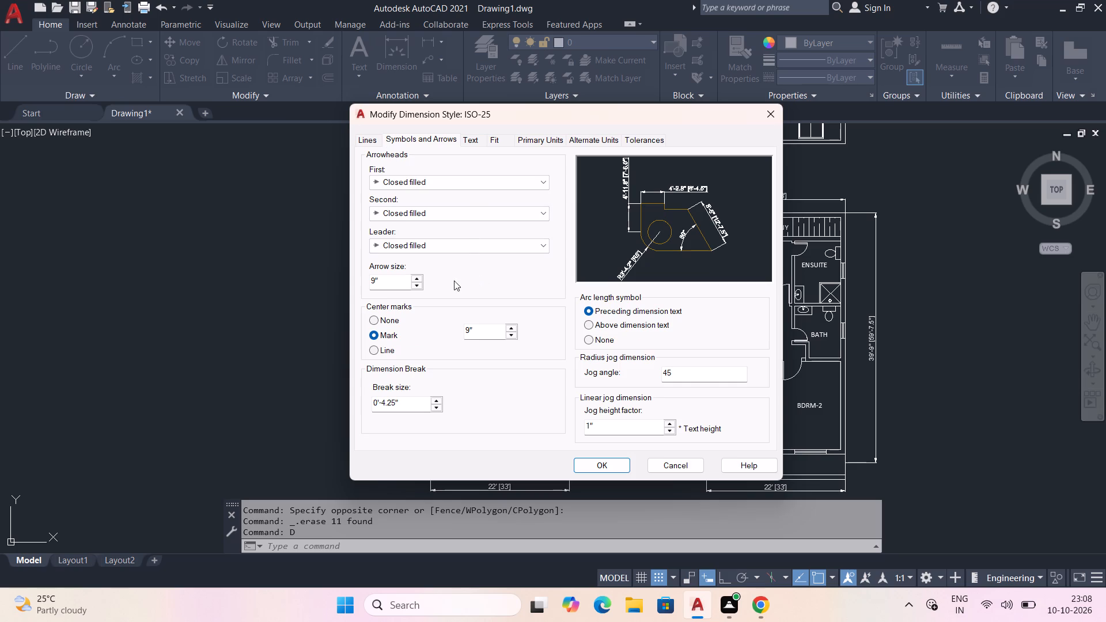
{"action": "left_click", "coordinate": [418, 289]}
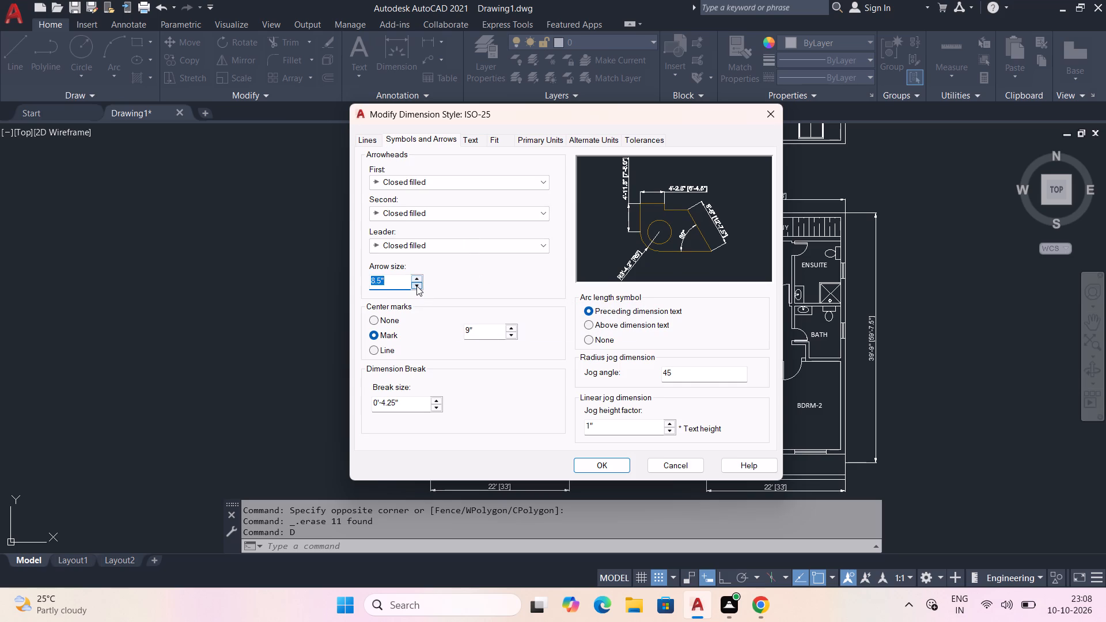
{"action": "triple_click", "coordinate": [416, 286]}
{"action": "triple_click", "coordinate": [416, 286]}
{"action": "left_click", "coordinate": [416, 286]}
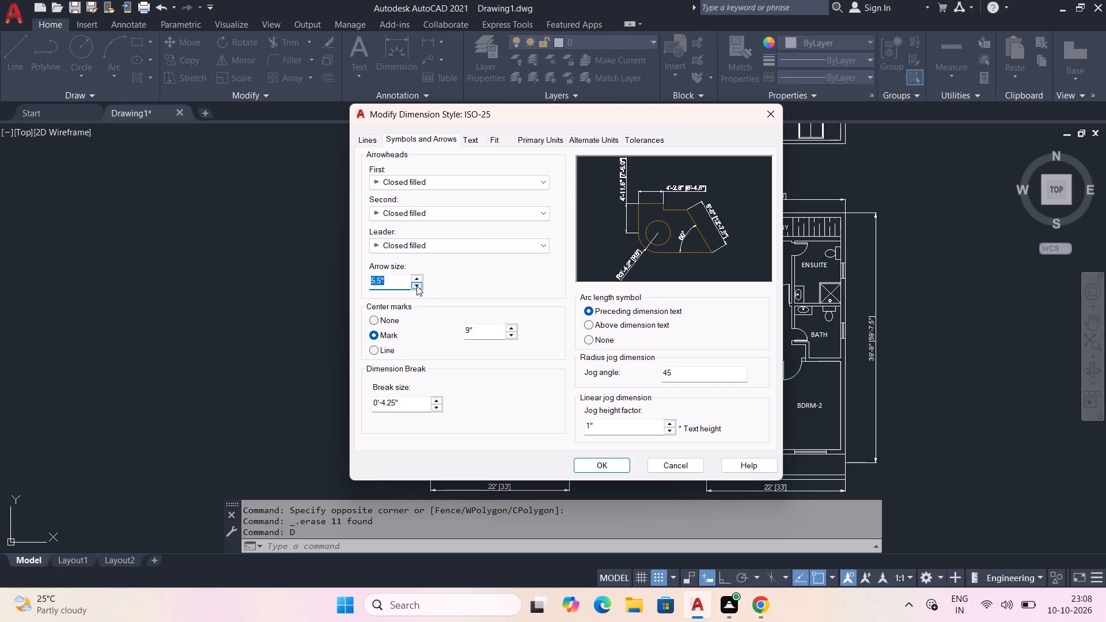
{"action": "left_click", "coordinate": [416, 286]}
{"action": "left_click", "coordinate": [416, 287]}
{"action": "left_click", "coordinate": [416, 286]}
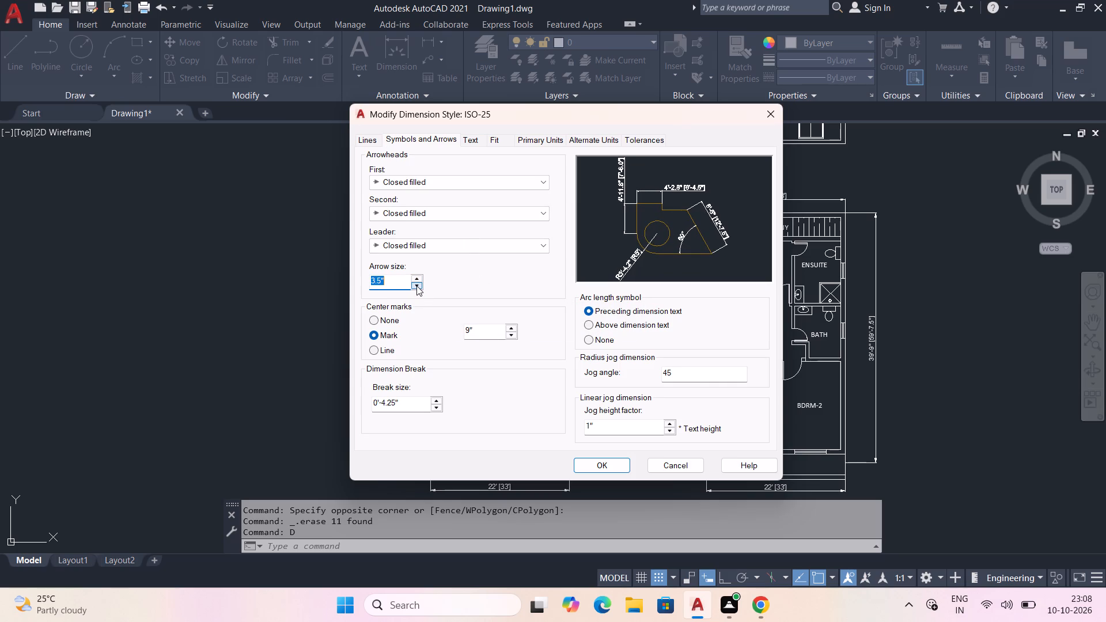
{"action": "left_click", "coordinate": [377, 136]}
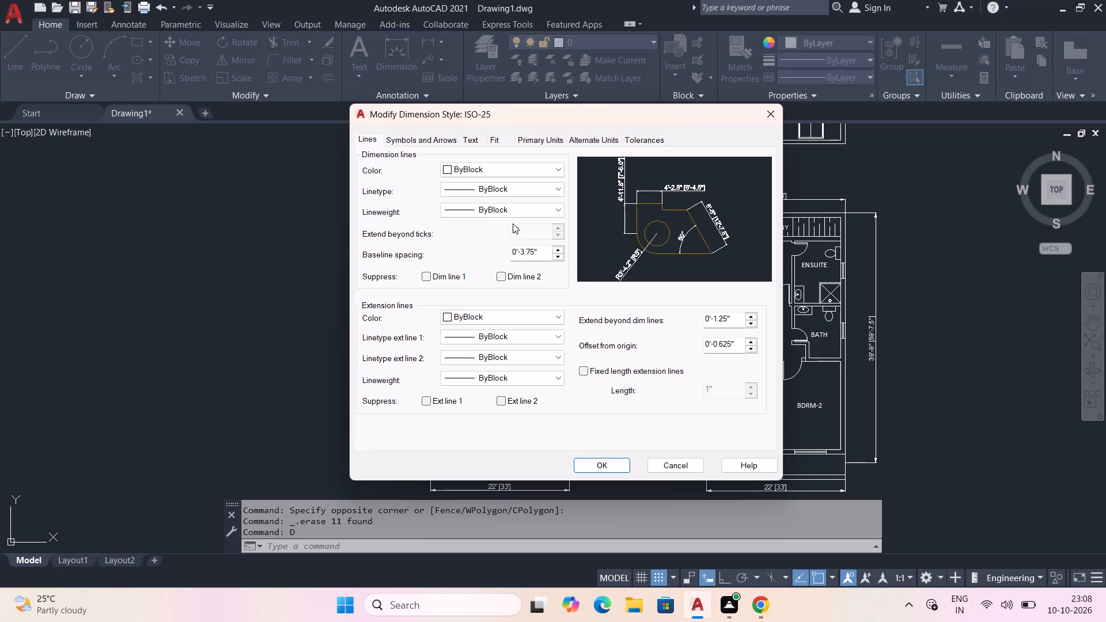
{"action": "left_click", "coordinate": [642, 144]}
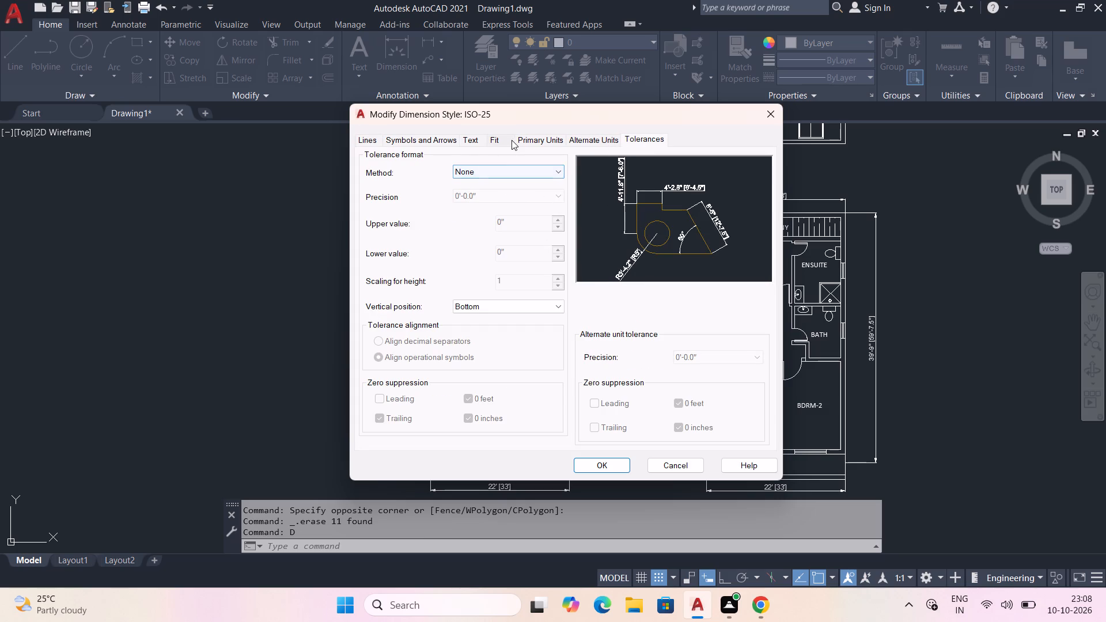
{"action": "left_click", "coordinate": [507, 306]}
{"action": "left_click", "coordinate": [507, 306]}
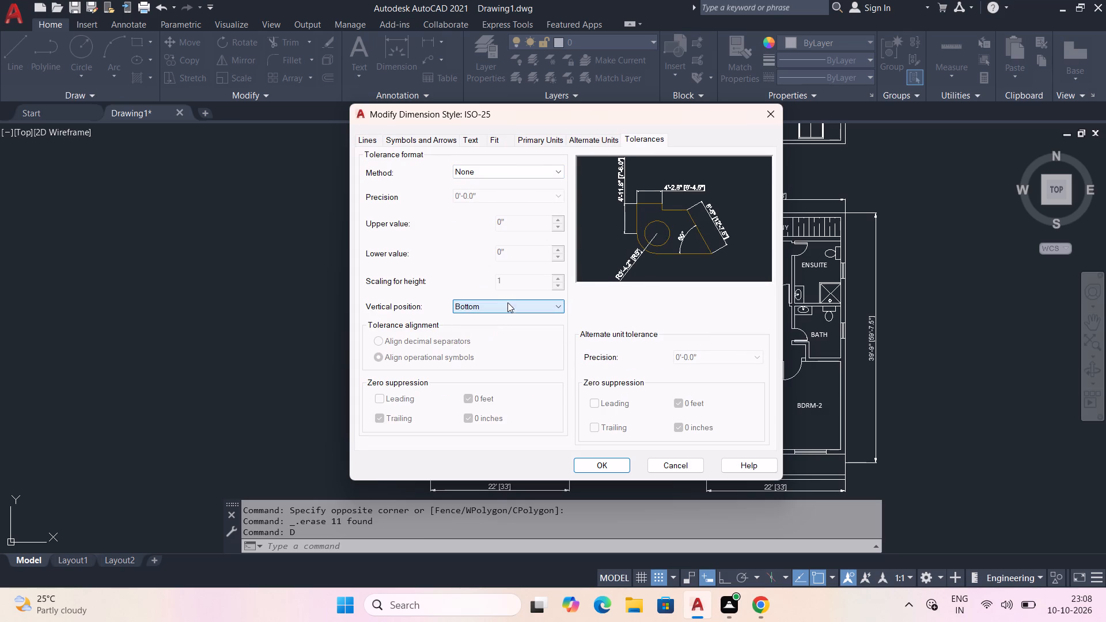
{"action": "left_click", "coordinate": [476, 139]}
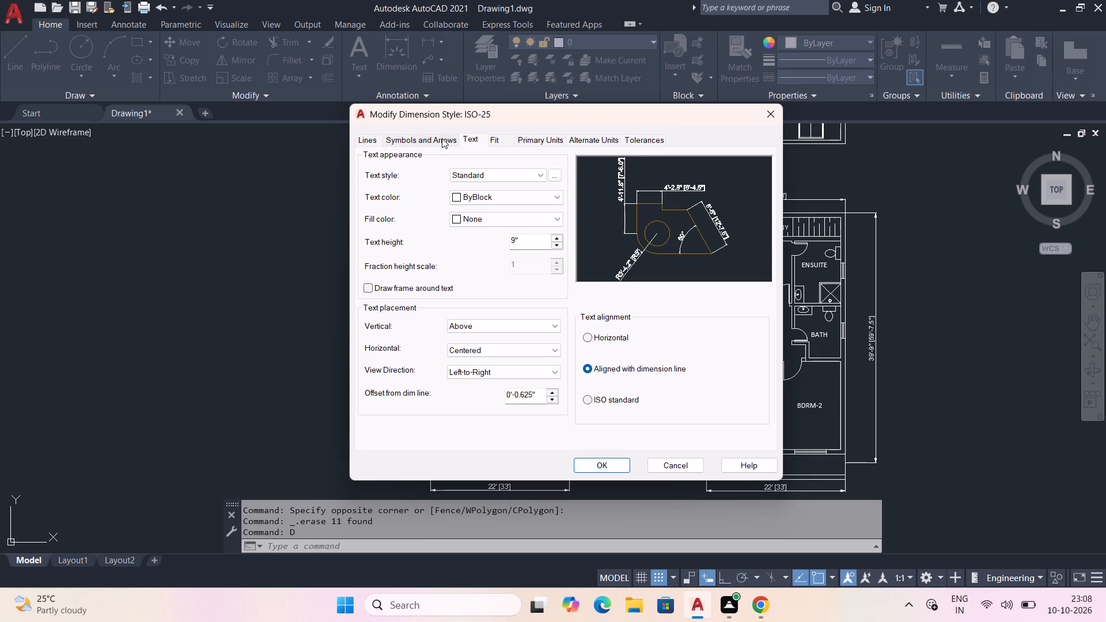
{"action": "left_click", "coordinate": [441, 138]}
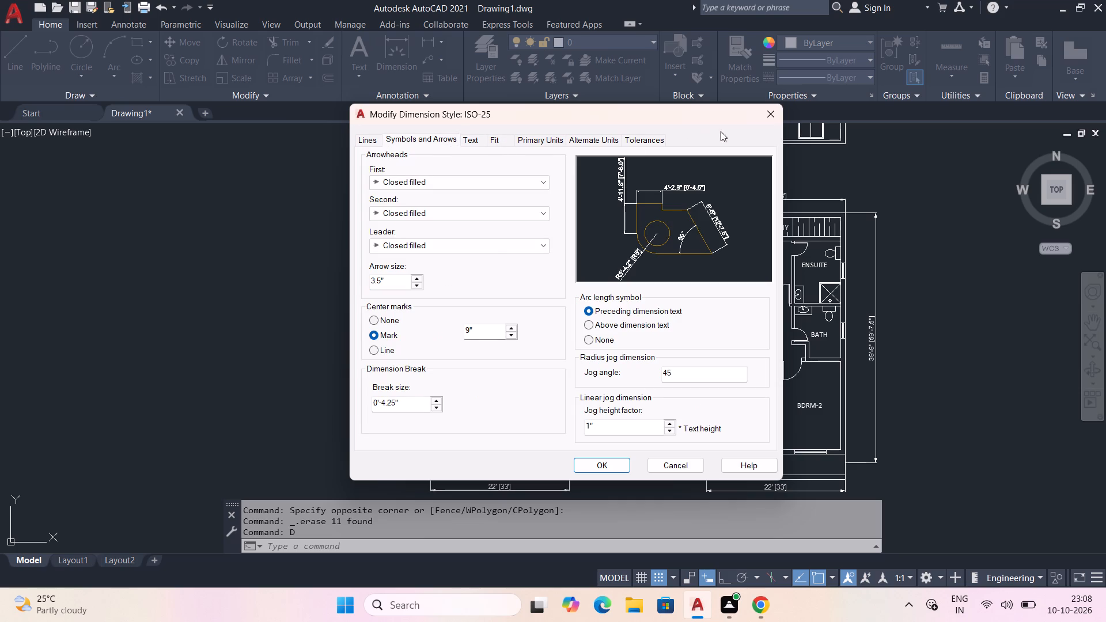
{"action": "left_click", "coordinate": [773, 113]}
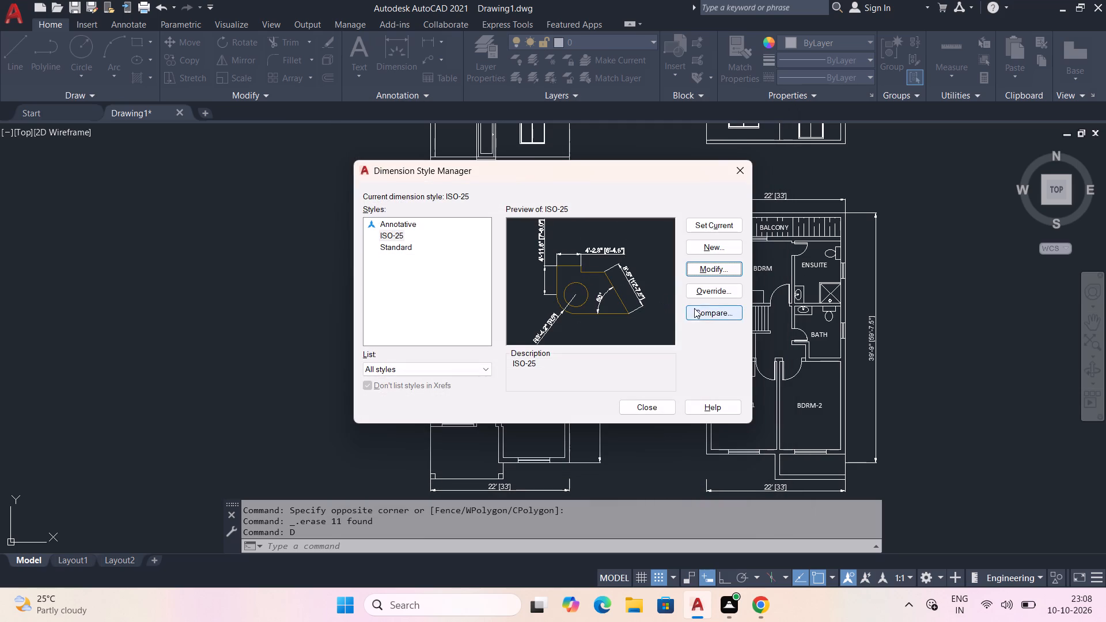
Make Standard the current dimension style and close the Dimension Style Manager.
{"action": "left_click", "coordinate": [399, 237]}
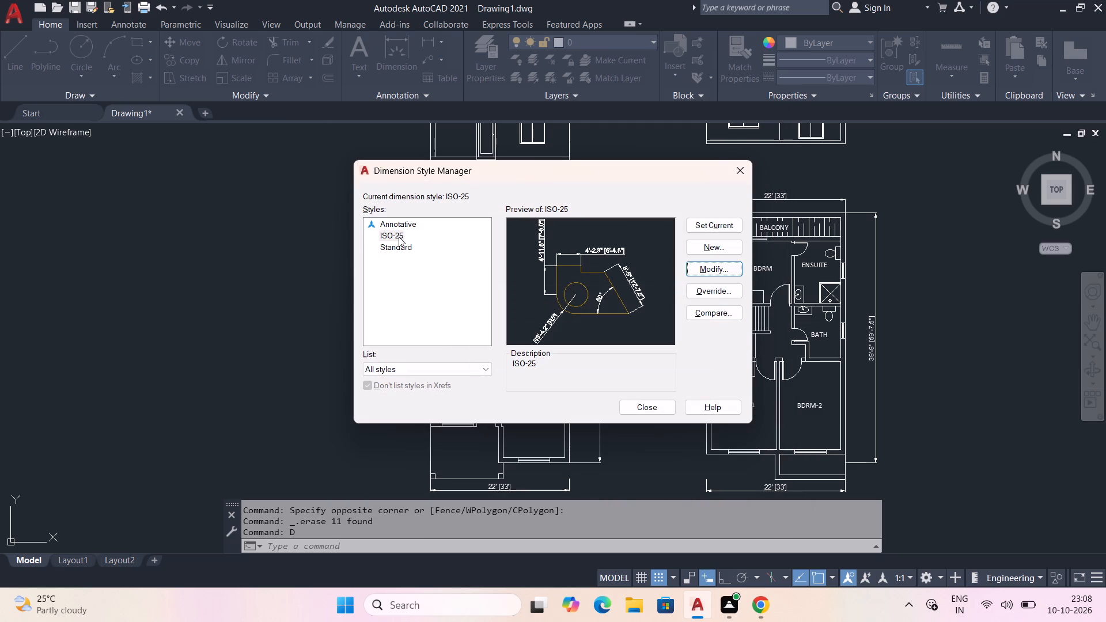
{"action": "left_click", "coordinate": [400, 248]}
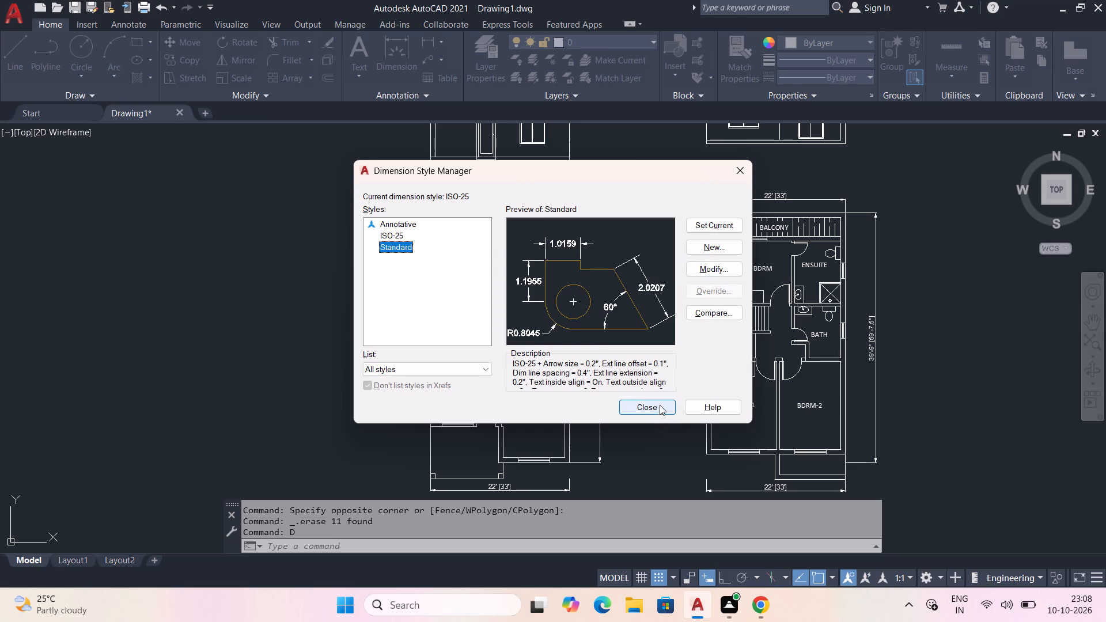
{"action": "left_click", "coordinate": [702, 226]}
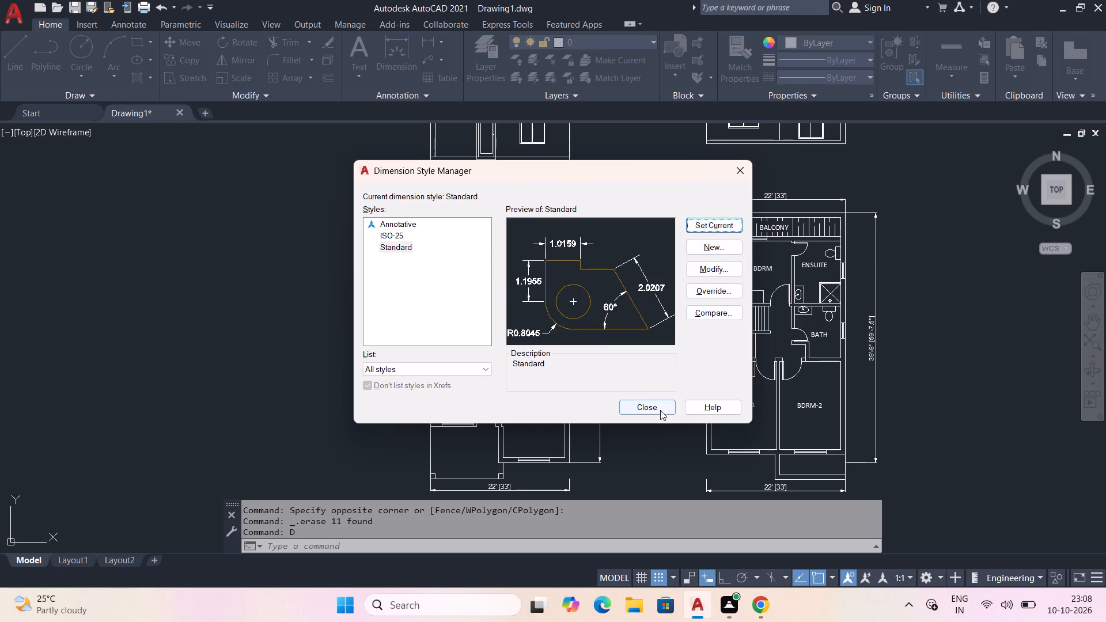
{"action": "left_click", "coordinate": [660, 410]}
Try to move the copied upper-floor elevation from its lower-left corner onto the upper-left corner of the ground-floor elevation.
{"action": "middle_click_drag", "start_coordinate": [452, 293], "coordinate": [415, 530]}
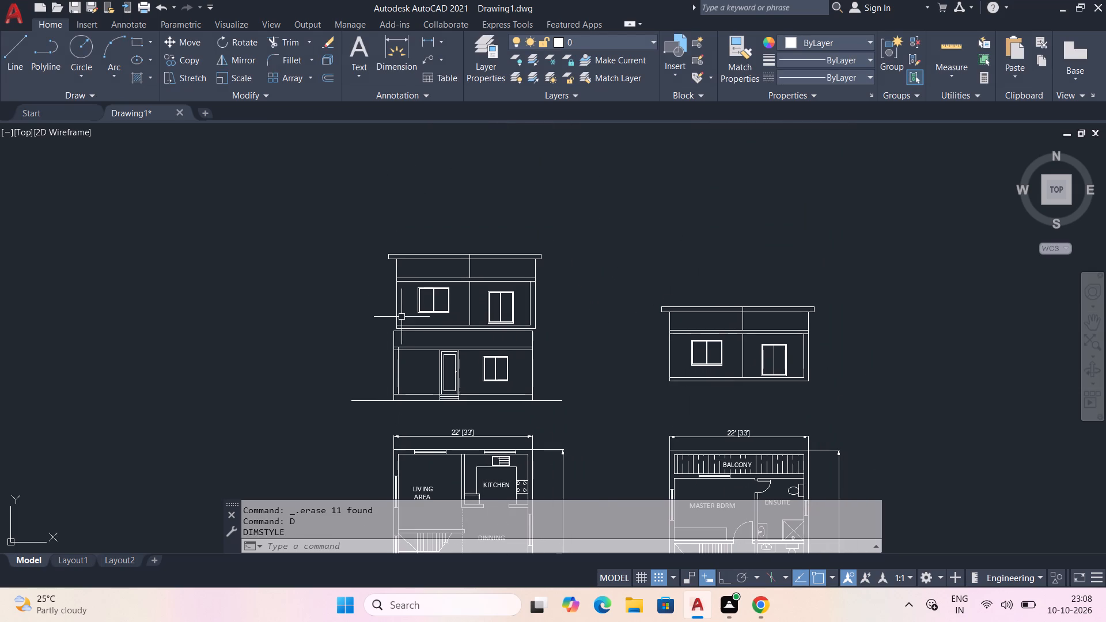
{"action": "left_click", "coordinate": [396, 316]}
{"action": "scroll", "coordinate": [357, 341], "scroll_direction": "up", "scroll_amount": 2}
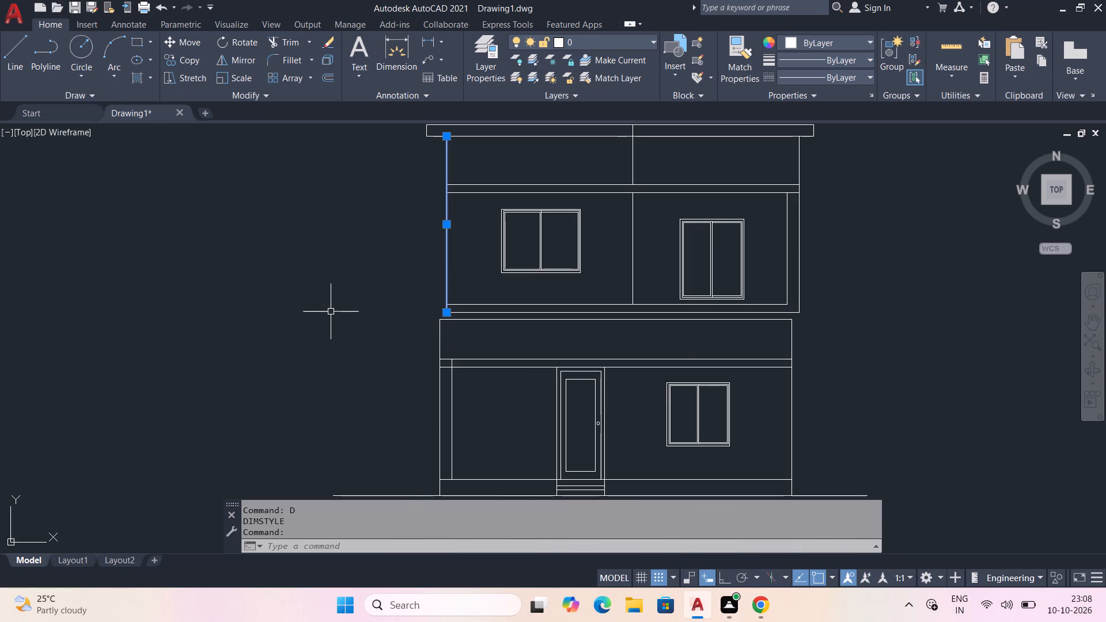
{"action": "key", "text": "Escape"}
{"action": "left_click", "coordinate": [843, 180]}
{"action": "middle_click_drag", "start_coordinate": [819, 270], "coordinate": [819, 275]}
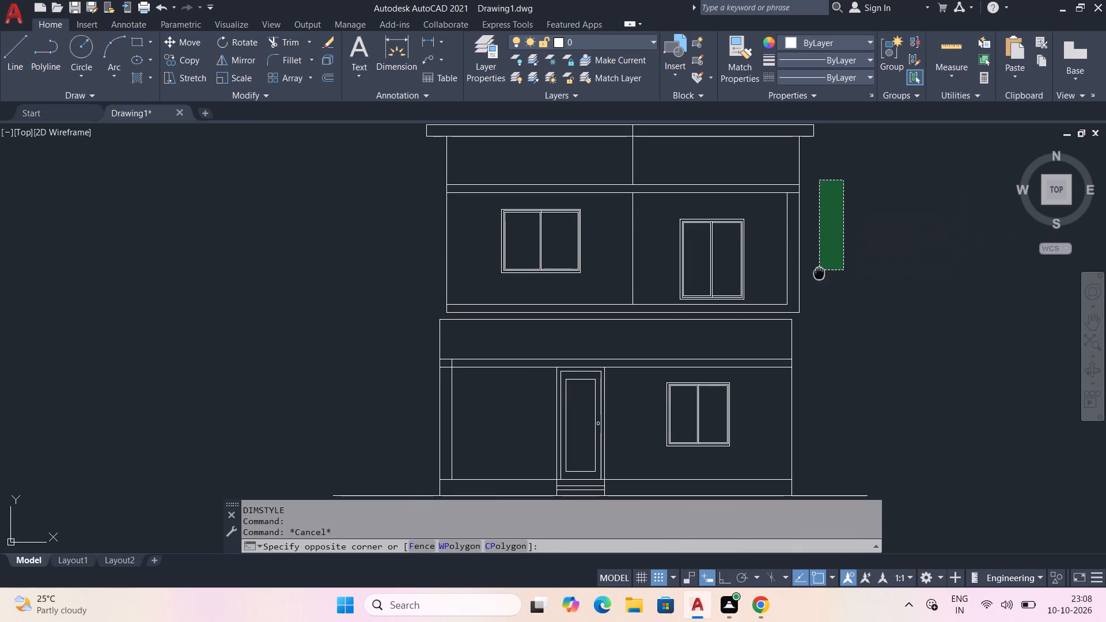
{"action": "middle_click_drag", "start_coordinate": [819, 275], "coordinate": [819, 282]}
{"action": "key", "text": "Escape"}
{"action": "middle_click_drag", "start_coordinate": [417, 181], "coordinate": [406, 280]}
{"action": "left_click_drag", "start_coordinate": [365, 193], "coordinate": [406, 225]}
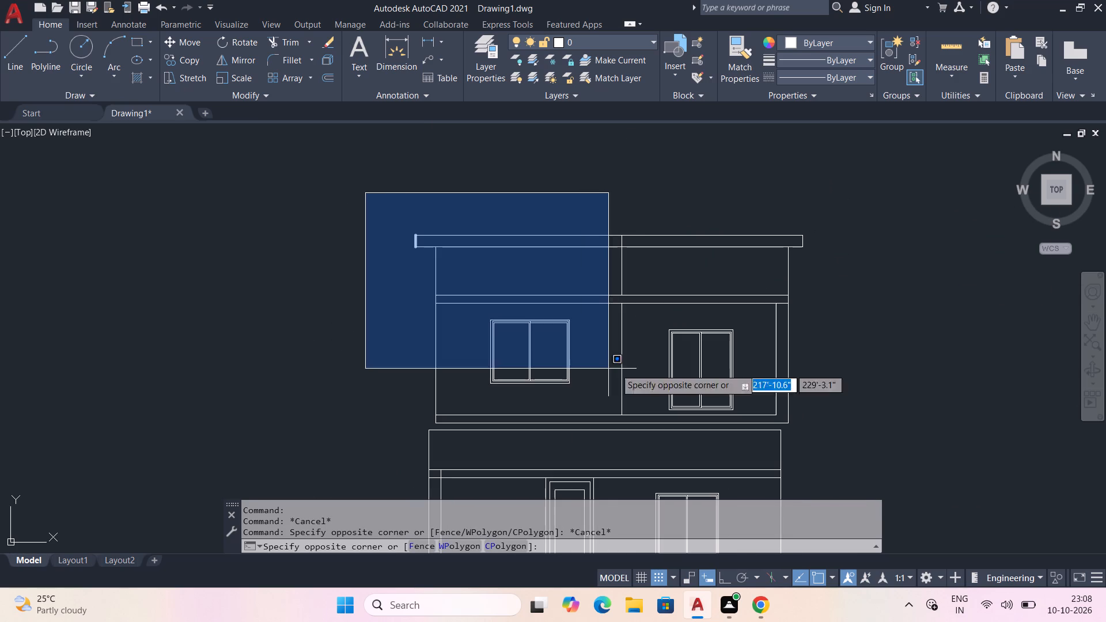
{"action": "left_click", "coordinate": [808, 425]}
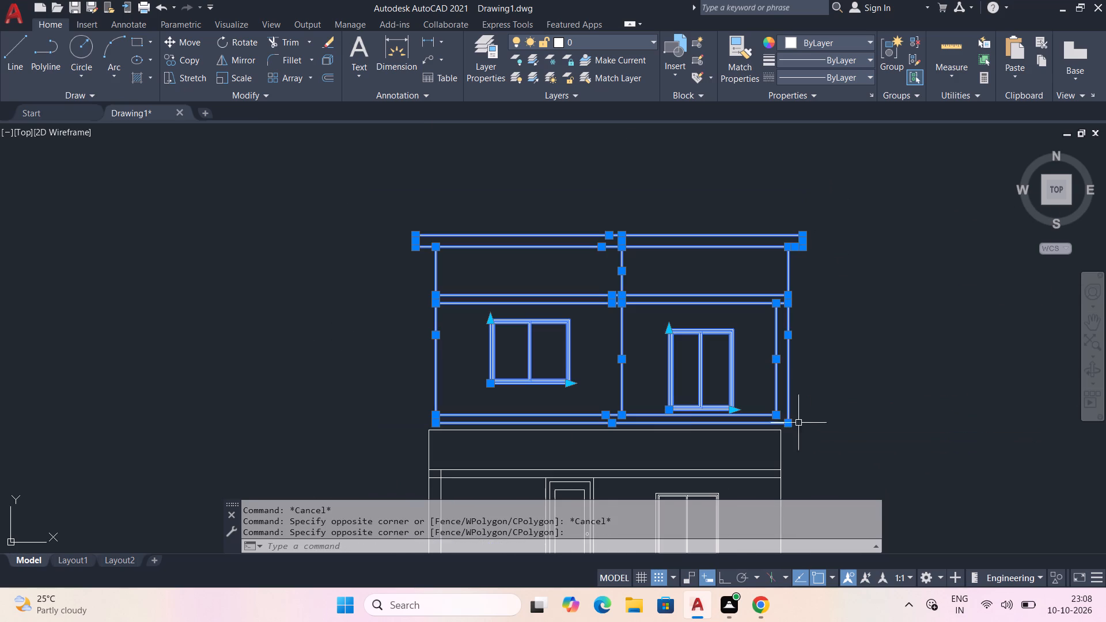
{"action": "left_click", "coordinate": [174, 39]}
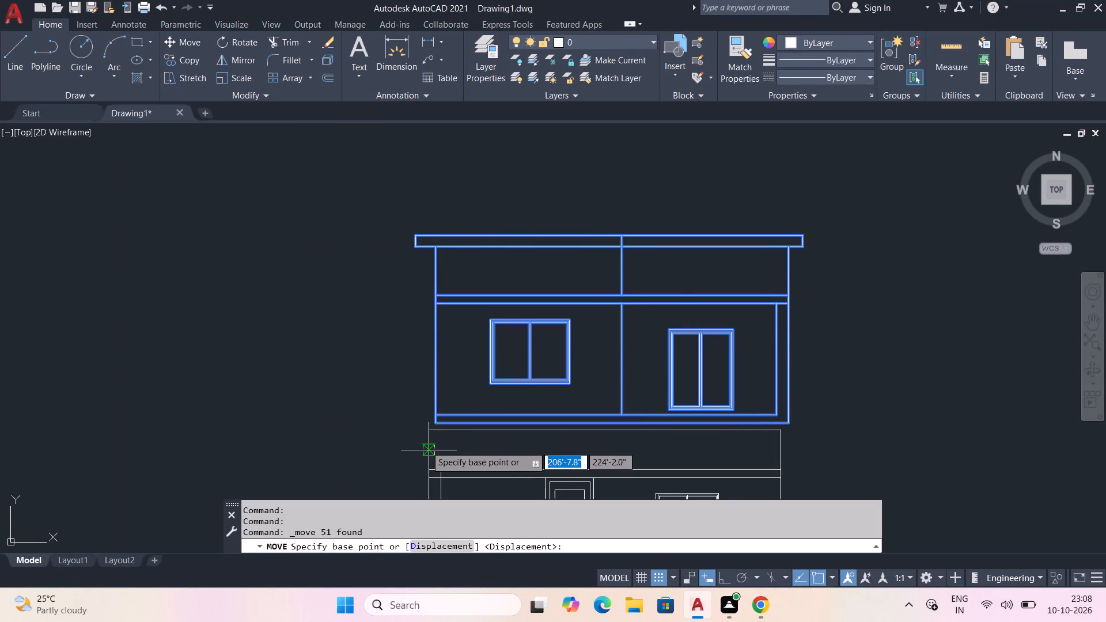
{"action": "scroll", "coordinate": [429, 437], "scroll_direction": "up", "scroll_amount": 2}
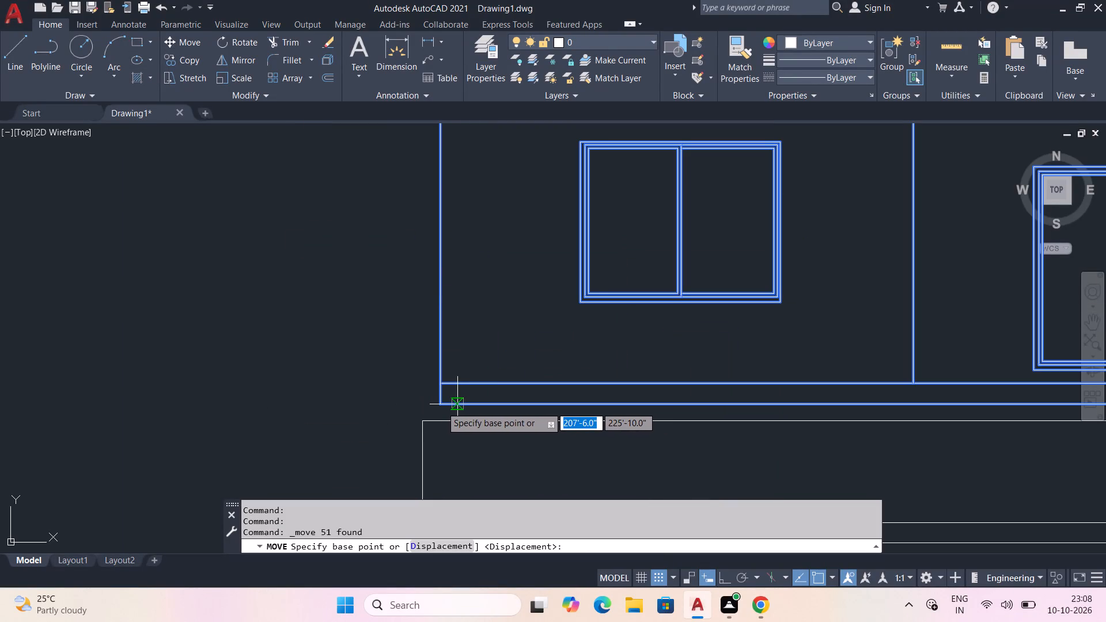
{"action": "left_click", "coordinate": [441, 407]}
{"action": "left_click", "coordinate": [417, 419]}
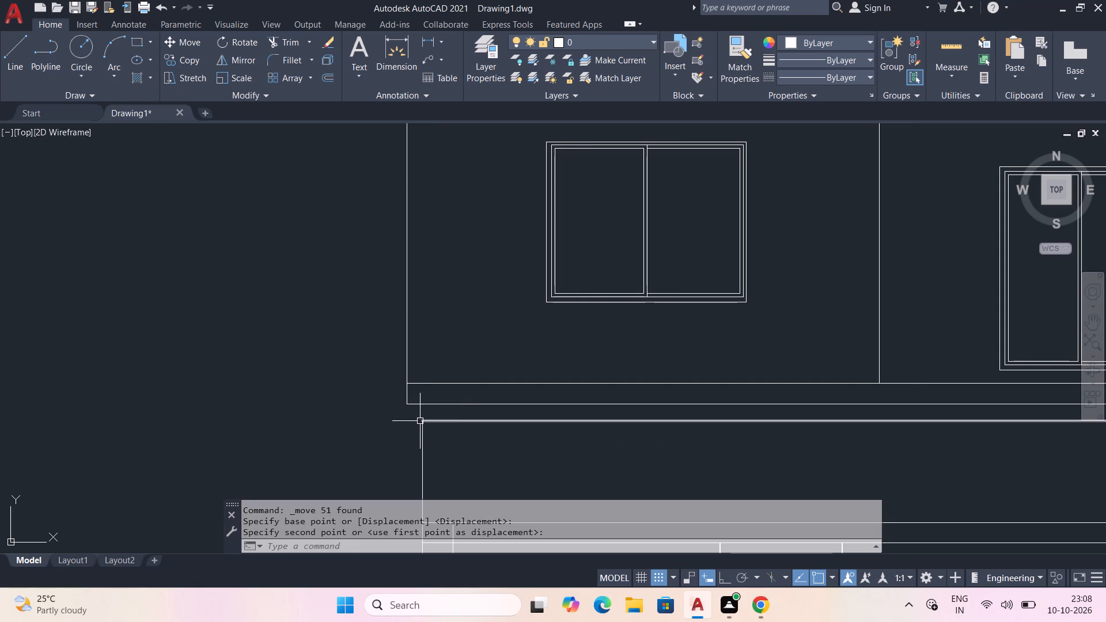
{"action": "key", "text": "Escape"}
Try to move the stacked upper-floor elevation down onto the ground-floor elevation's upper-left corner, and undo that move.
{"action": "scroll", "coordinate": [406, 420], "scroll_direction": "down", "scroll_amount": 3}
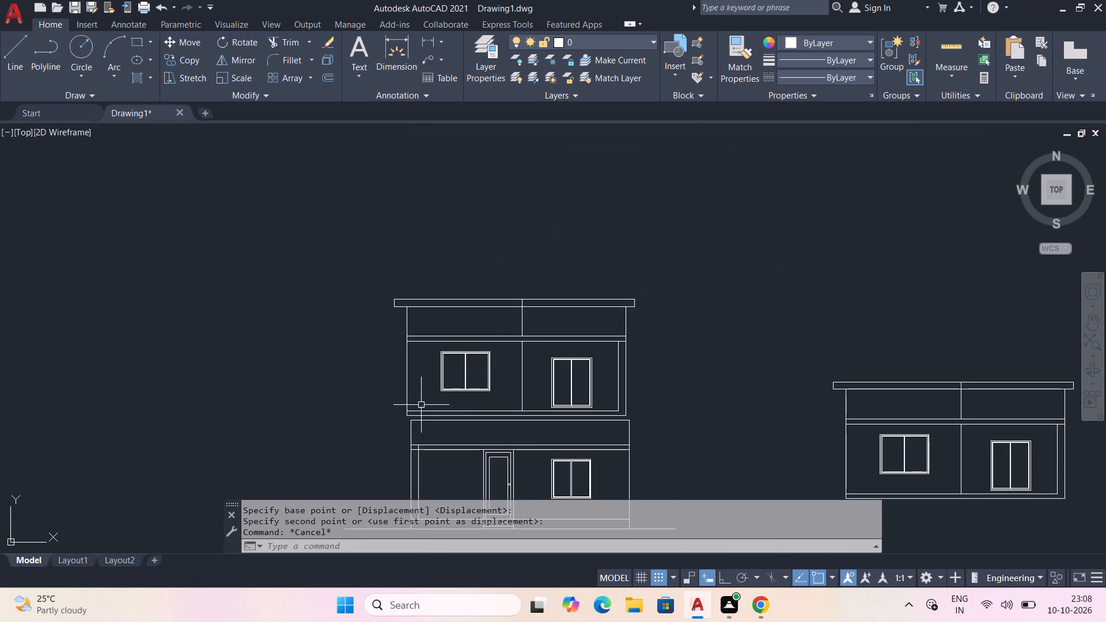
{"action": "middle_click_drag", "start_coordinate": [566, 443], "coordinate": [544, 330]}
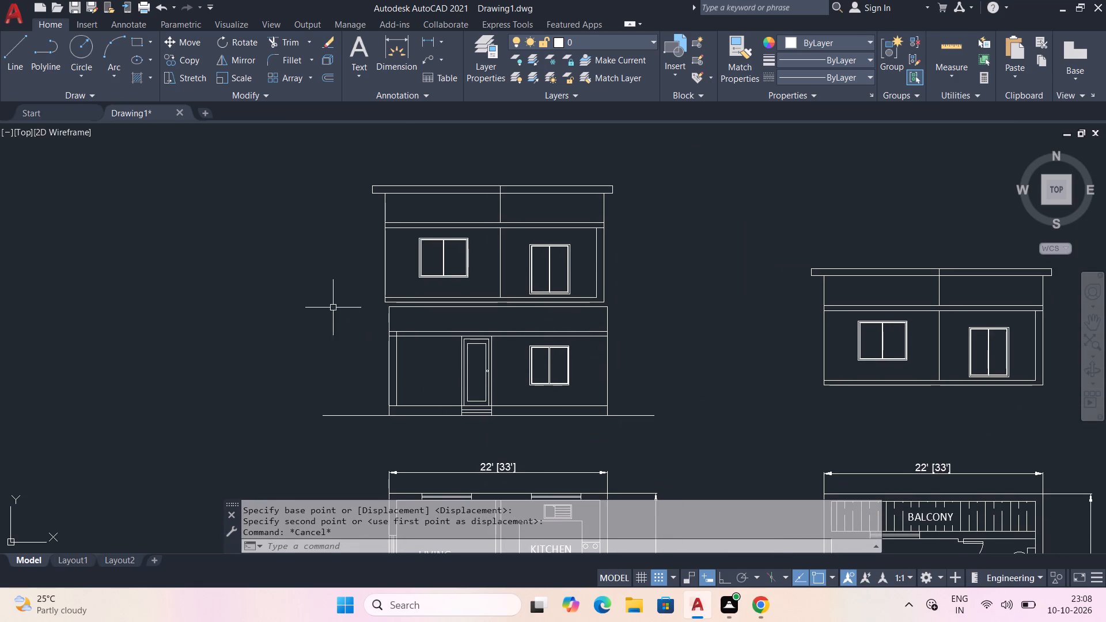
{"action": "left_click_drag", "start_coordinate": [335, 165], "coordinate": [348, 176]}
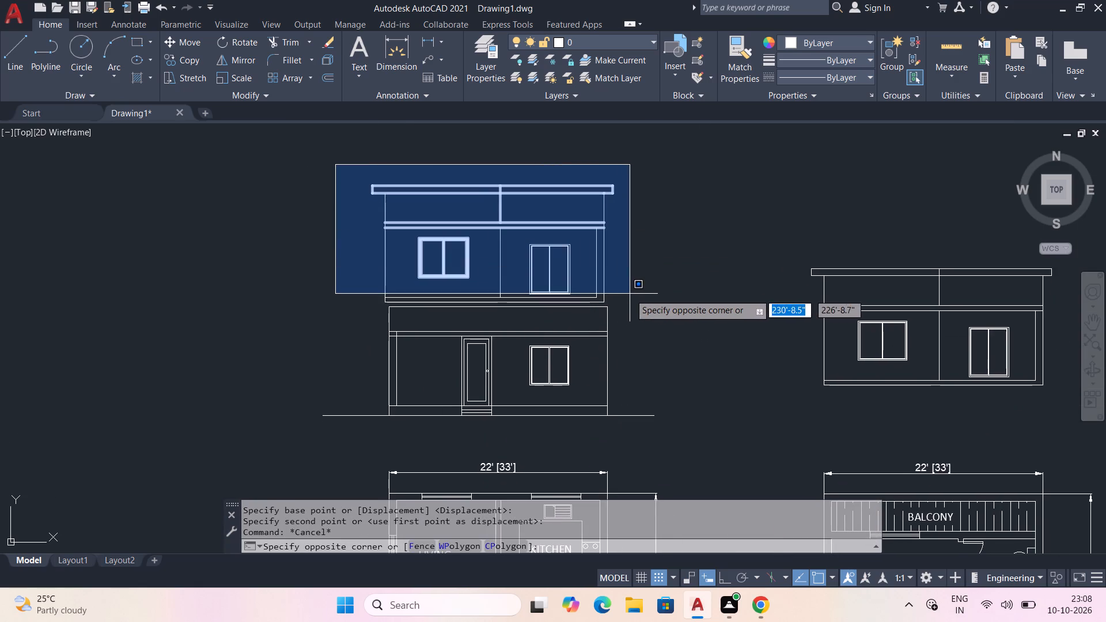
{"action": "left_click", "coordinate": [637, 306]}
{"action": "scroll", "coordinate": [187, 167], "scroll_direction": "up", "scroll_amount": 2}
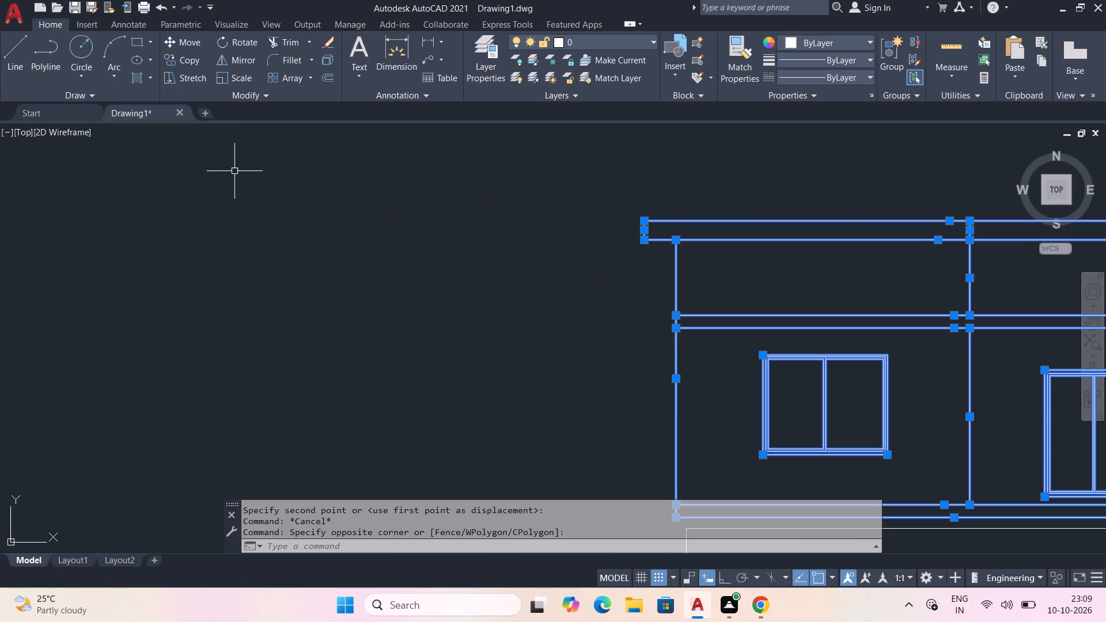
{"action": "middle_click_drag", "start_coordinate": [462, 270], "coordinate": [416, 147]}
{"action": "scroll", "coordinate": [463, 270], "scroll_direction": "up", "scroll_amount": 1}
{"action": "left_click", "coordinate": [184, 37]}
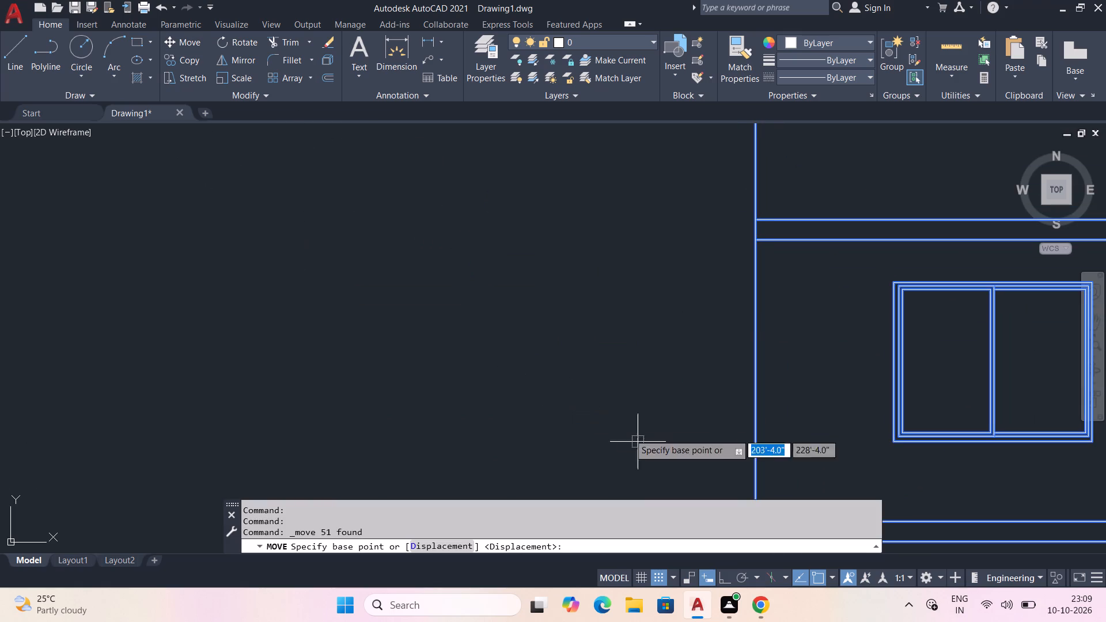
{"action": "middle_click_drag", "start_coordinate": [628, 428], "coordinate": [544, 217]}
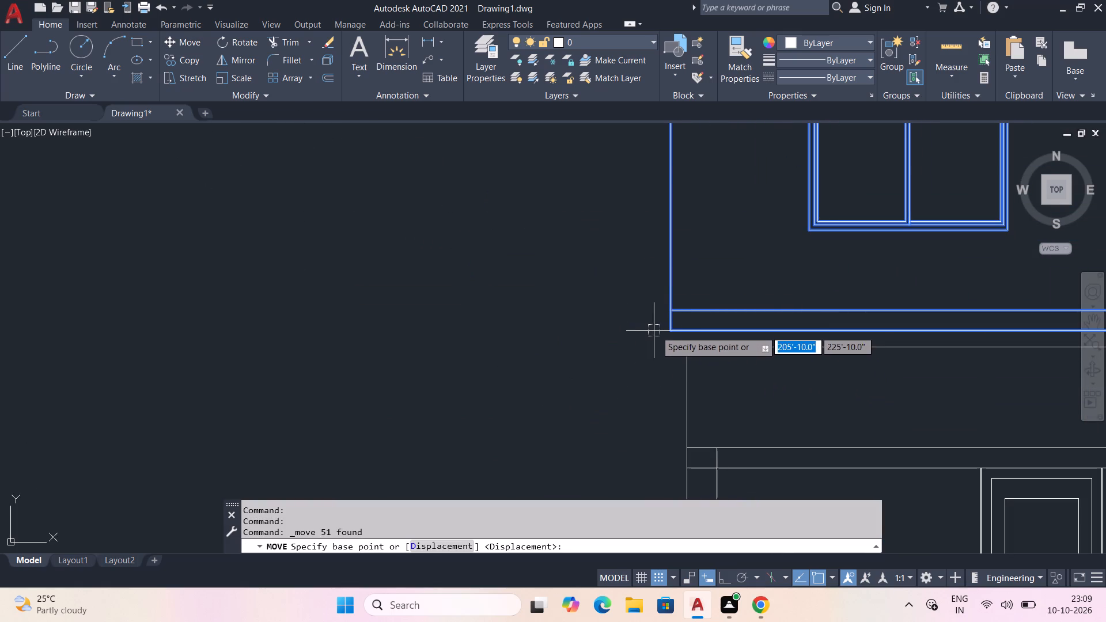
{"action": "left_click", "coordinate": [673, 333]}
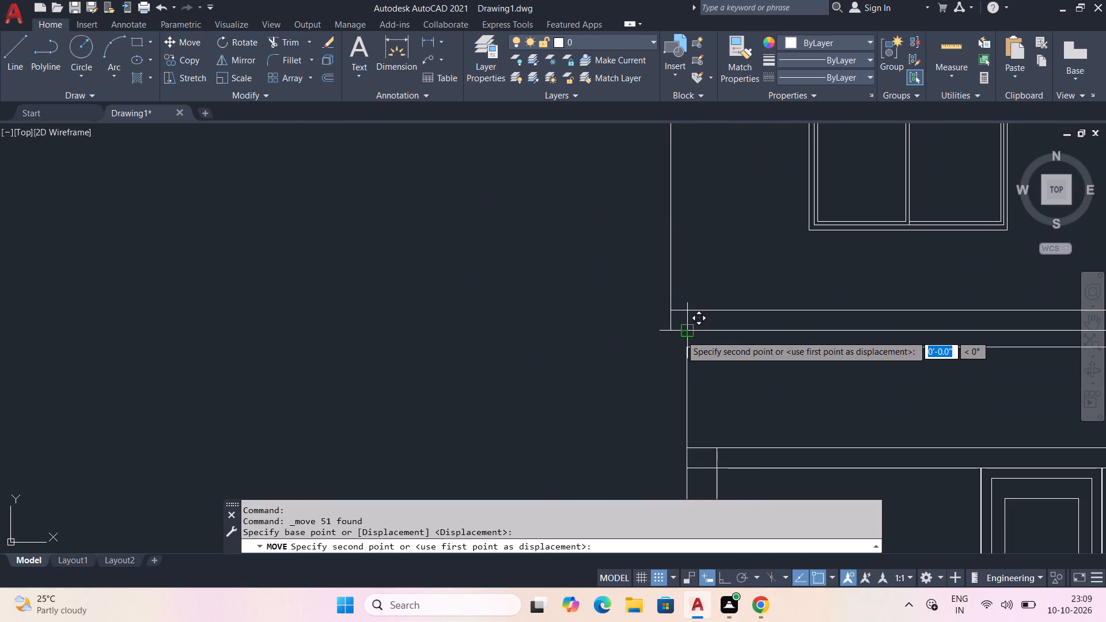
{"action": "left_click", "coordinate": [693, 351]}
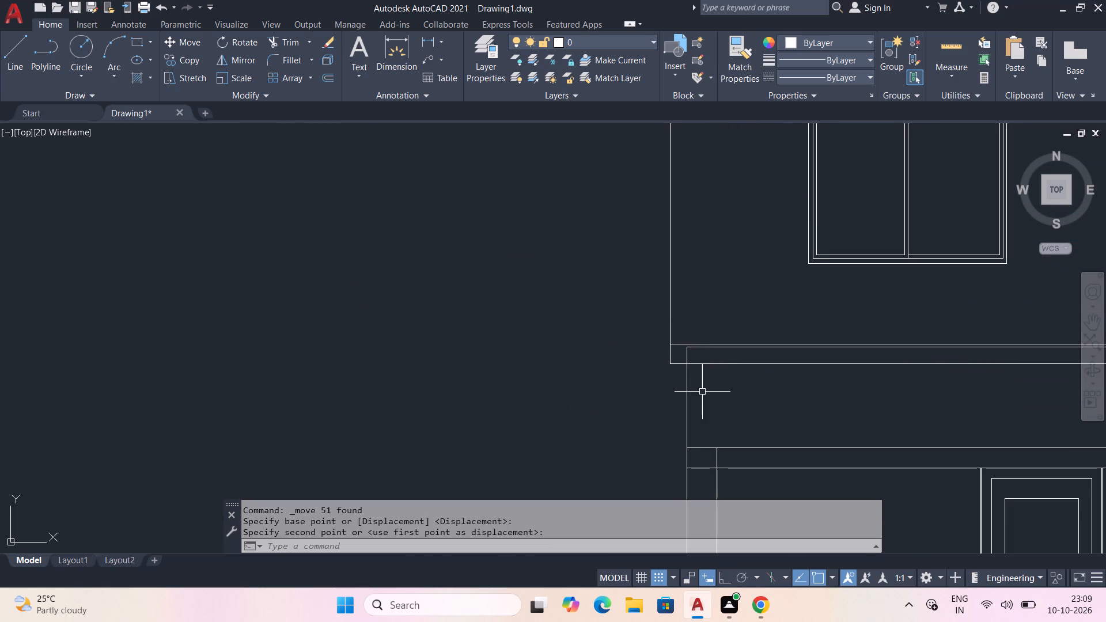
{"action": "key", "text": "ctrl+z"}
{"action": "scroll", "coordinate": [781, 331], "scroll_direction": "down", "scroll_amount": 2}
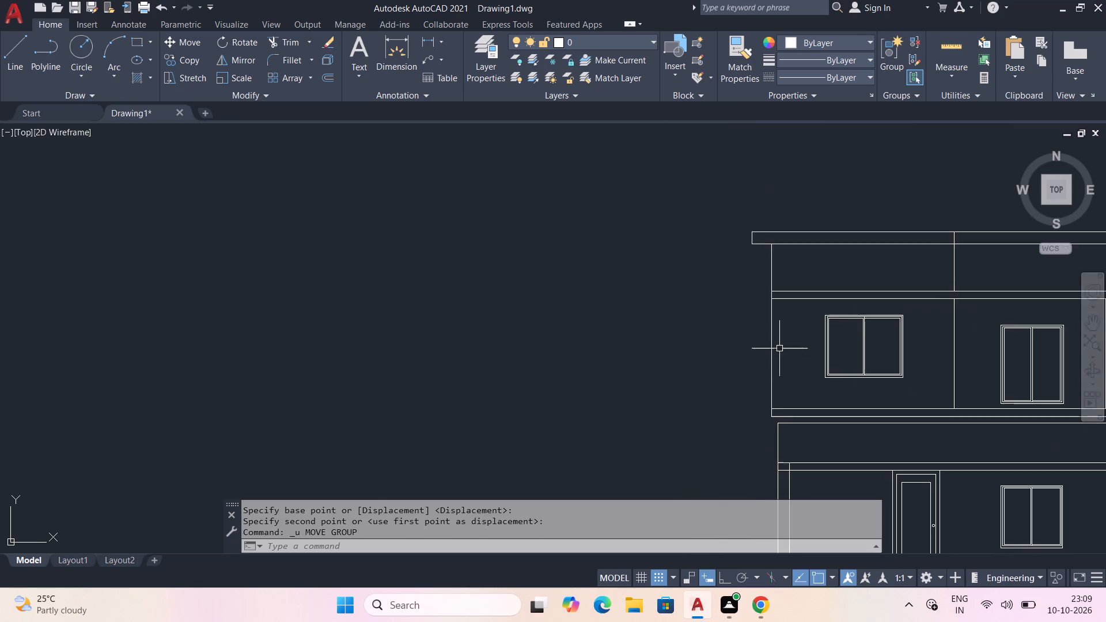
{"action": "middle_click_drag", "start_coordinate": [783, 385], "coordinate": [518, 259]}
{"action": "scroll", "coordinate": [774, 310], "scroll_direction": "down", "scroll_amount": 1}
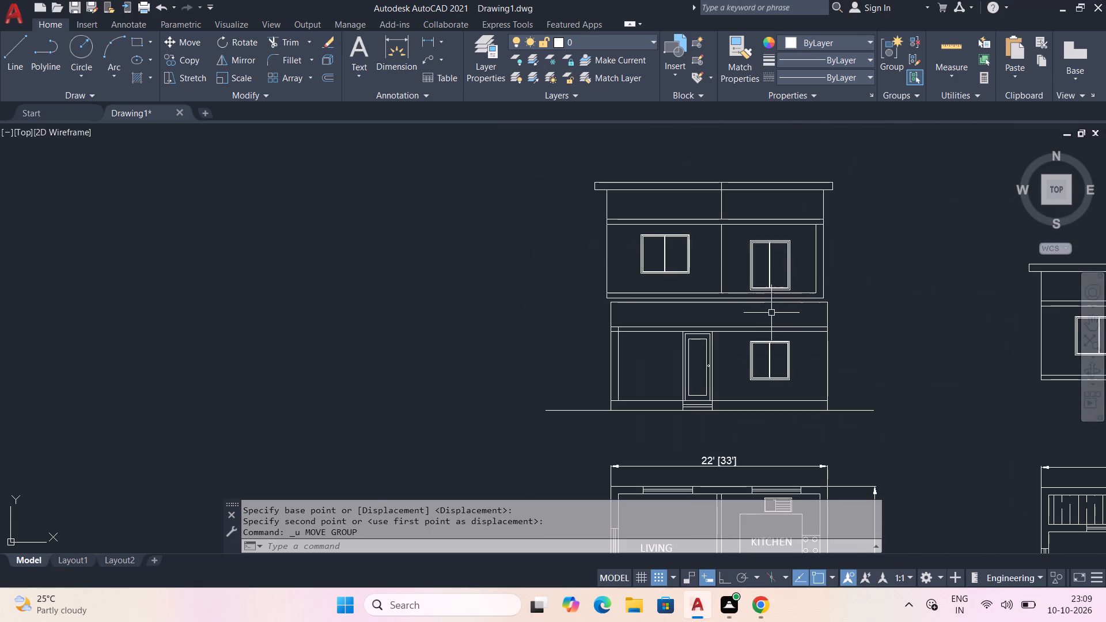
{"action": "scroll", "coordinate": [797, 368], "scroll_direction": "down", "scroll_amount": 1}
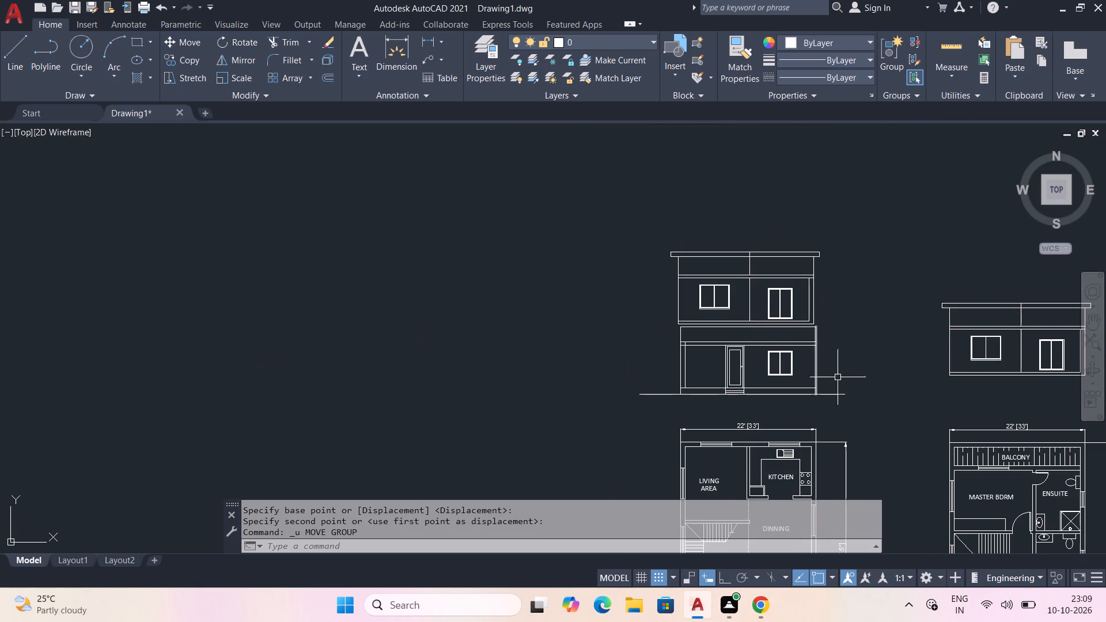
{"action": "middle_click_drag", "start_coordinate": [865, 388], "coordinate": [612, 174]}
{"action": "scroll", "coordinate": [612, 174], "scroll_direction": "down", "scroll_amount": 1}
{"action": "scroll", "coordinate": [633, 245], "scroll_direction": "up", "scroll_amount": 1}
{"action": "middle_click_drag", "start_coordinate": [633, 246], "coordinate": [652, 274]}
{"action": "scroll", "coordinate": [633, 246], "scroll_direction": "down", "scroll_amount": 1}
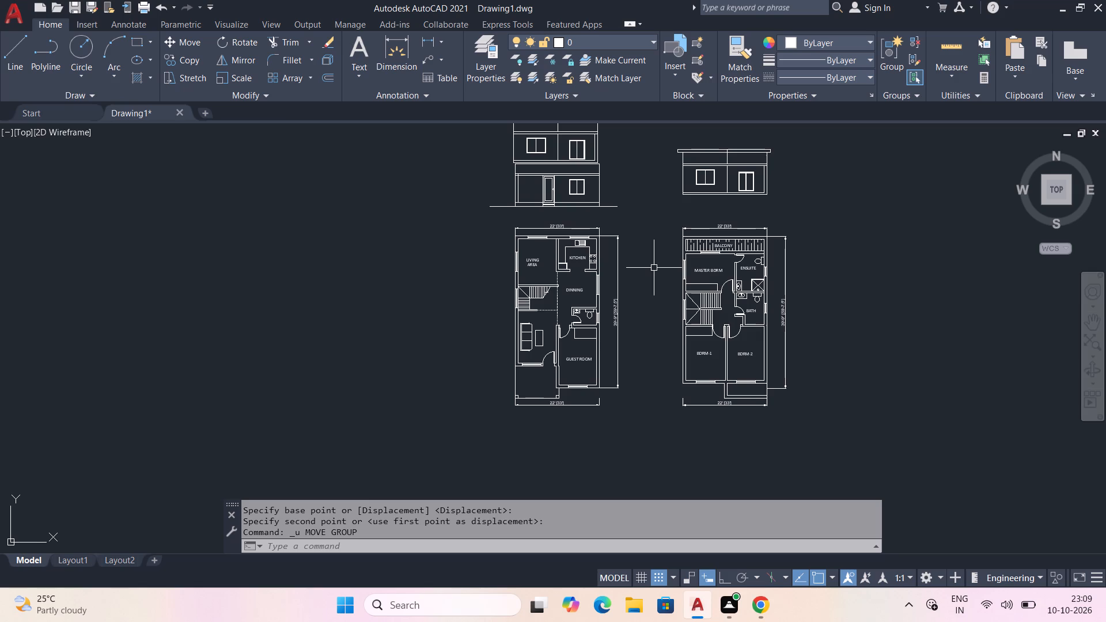
Move the whole upper-floor elevation down and right onto the ground-floor elevation's top edge, lining up their side walls.
{"action": "middle_click_drag", "start_coordinate": [487, 219], "coordinate": [387, 455]}
{"action": "scroll", "coordinate": [436, 334], "scroll_direction": "up", "scroll_amount": 2}
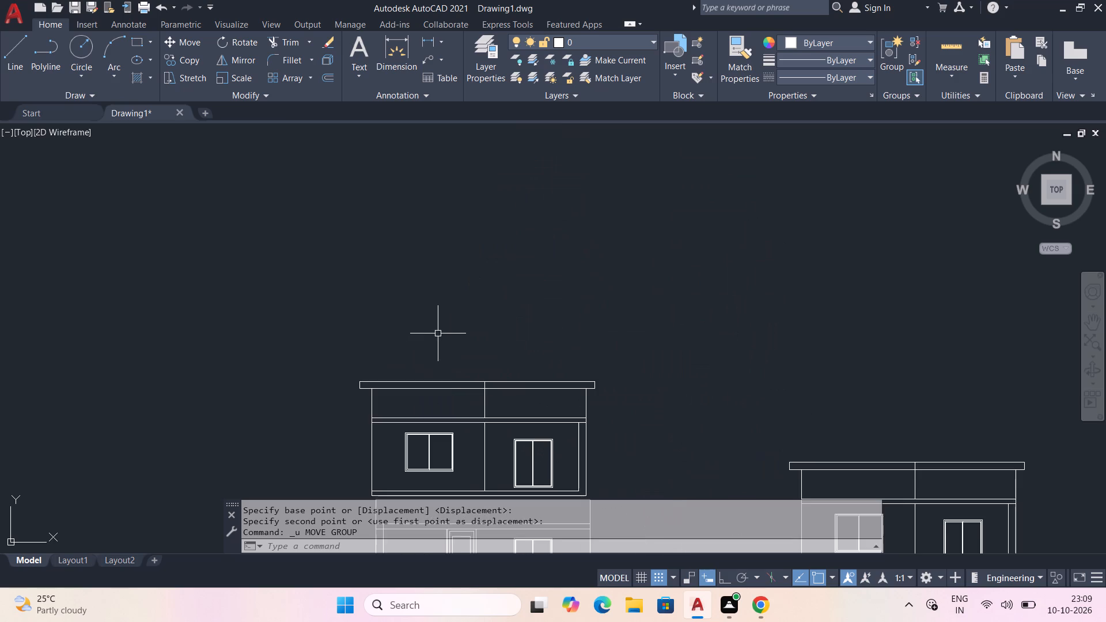
{"action": "middle_click_drag", "start_coordinate": [456, 375], "coordinate": [465, 179]}
{"action": "scroll", "coordinate": [396, 181], "scroll_direction": "up", "scroll_amount": 1}
{"action": "left_click", "coordinate": [321, 181]}
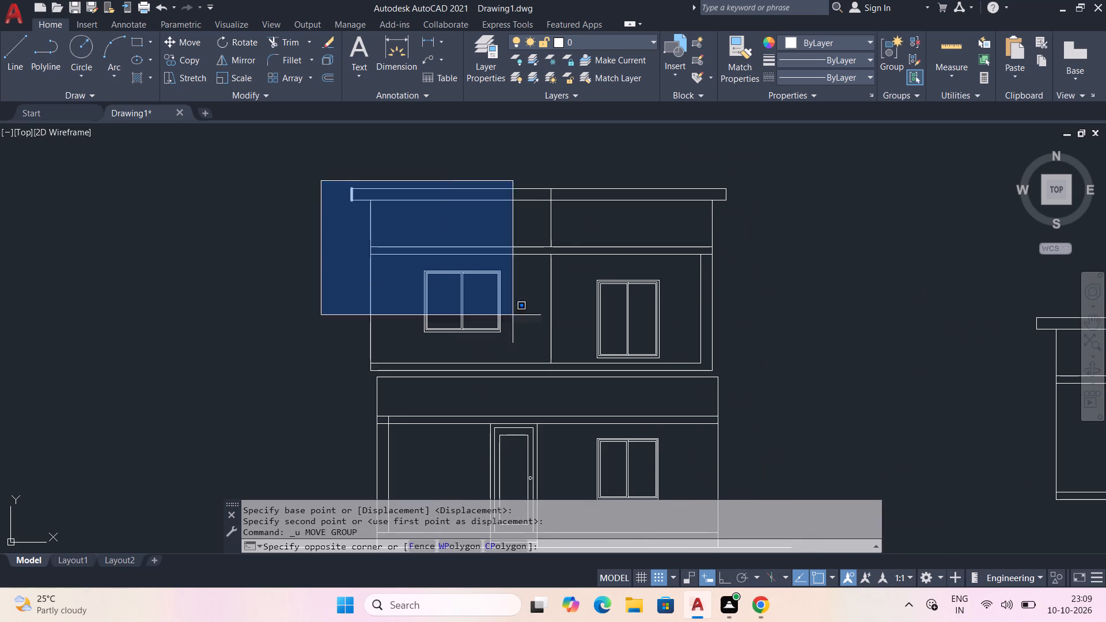
{"action": "left_click", "coordinate": [764, 374]}
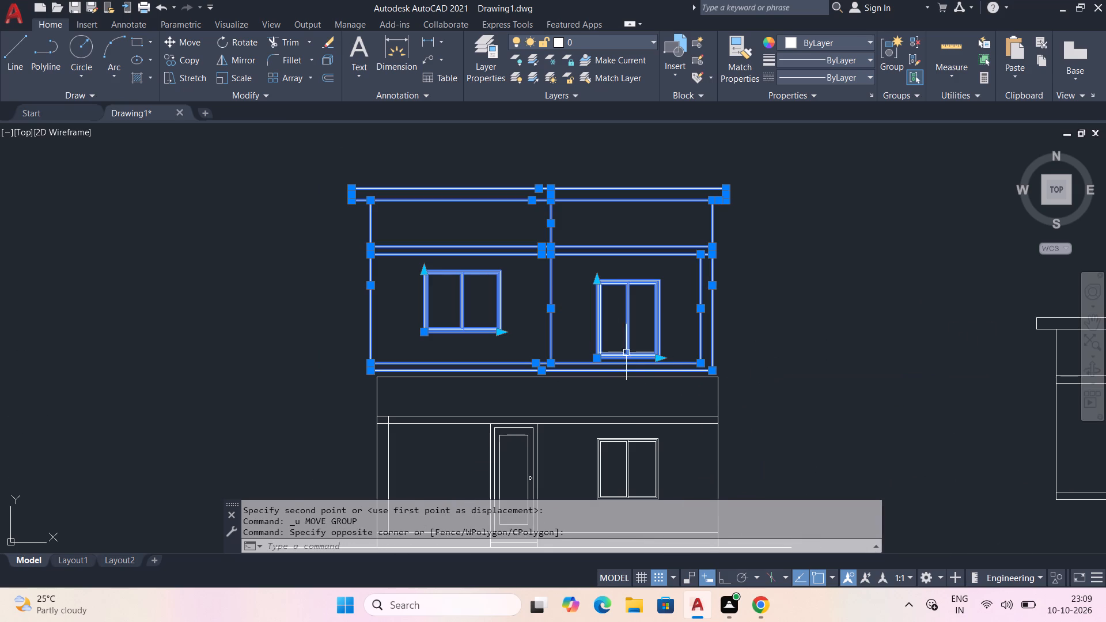
{"action": "scroll", "coordinate": [682, 356], "scroll_direction": "up", "scroll_amount": 2}
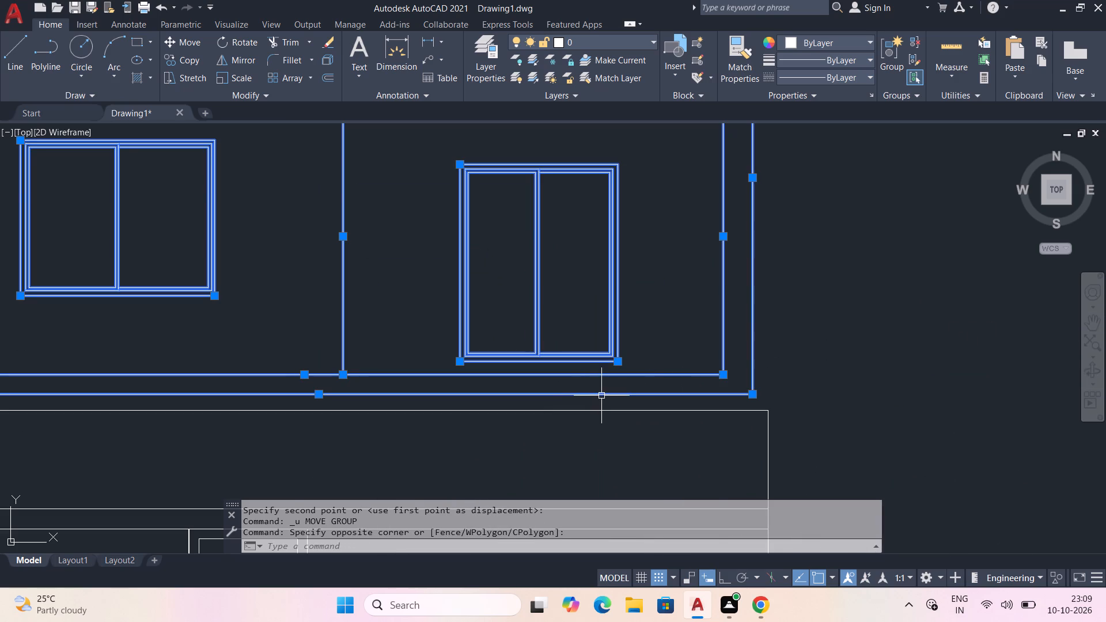
{"action": "left_click_drag", "start_coordinate": [601, 396], "coordinate": [626, 411]}
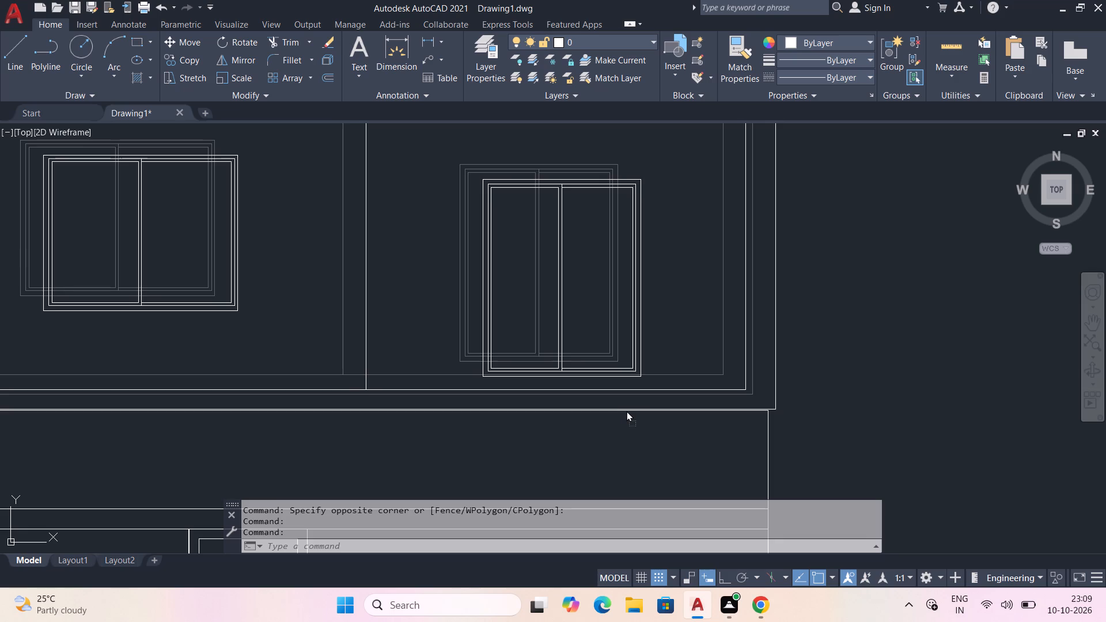
{"action": "left_click_drag", "start_coordinate": [626, 411], "coordinate": [617, 411]}
{"action": "left_click", "coordinate": [617, 411]}
{"action": "scroll", "coordinate": [676, 386], "scroll_direction": "up", "scroll_amount": 2}
{"action": "middle_click_drag", "start_coordinate": [812, 379], "coordinate": [549, 303]}
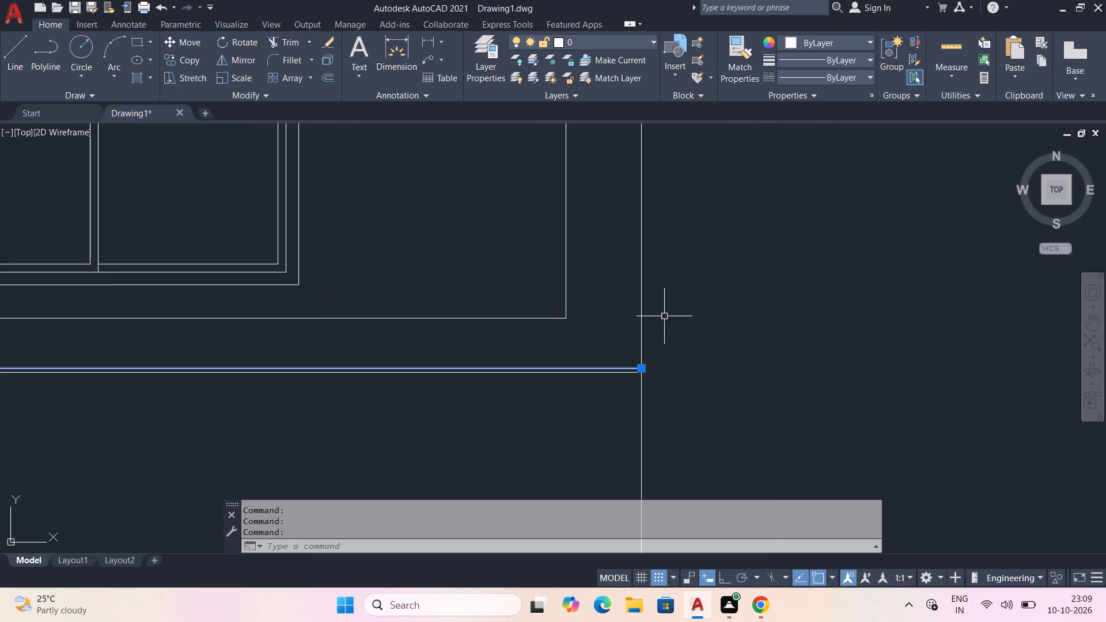
{"action": "key", "text": "Escape"}
{"action": "scroll", "coordinate": [707, 328], "scroll_direction": "down", "scroll_amount": 4}
{"action": "middle_click_drag", "start_coordinate": [735, 309], "coordinate": [753, 346]}
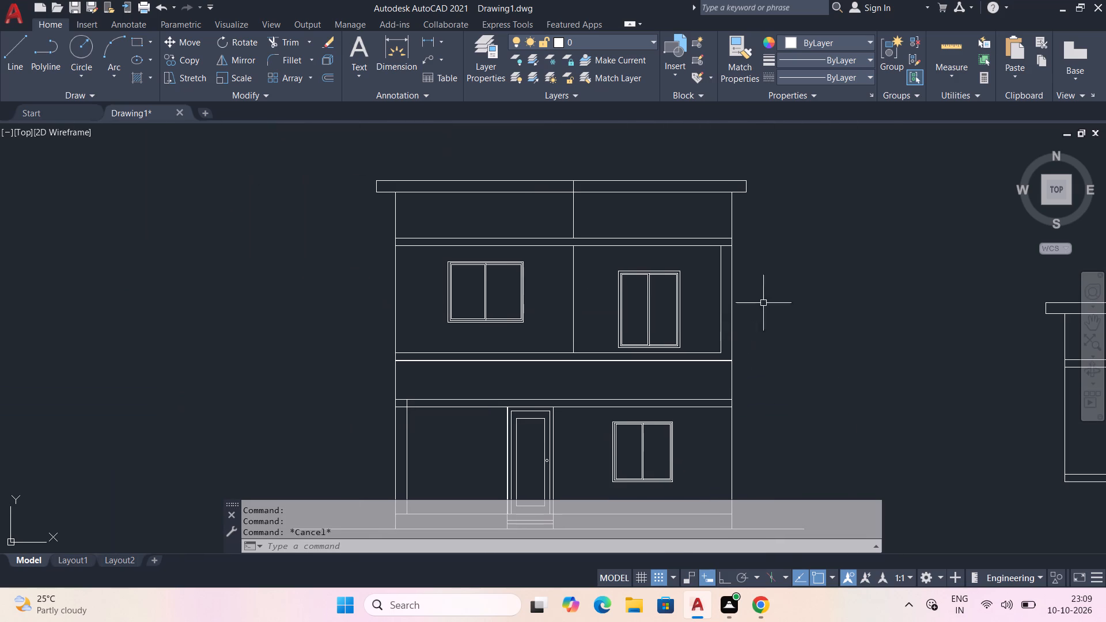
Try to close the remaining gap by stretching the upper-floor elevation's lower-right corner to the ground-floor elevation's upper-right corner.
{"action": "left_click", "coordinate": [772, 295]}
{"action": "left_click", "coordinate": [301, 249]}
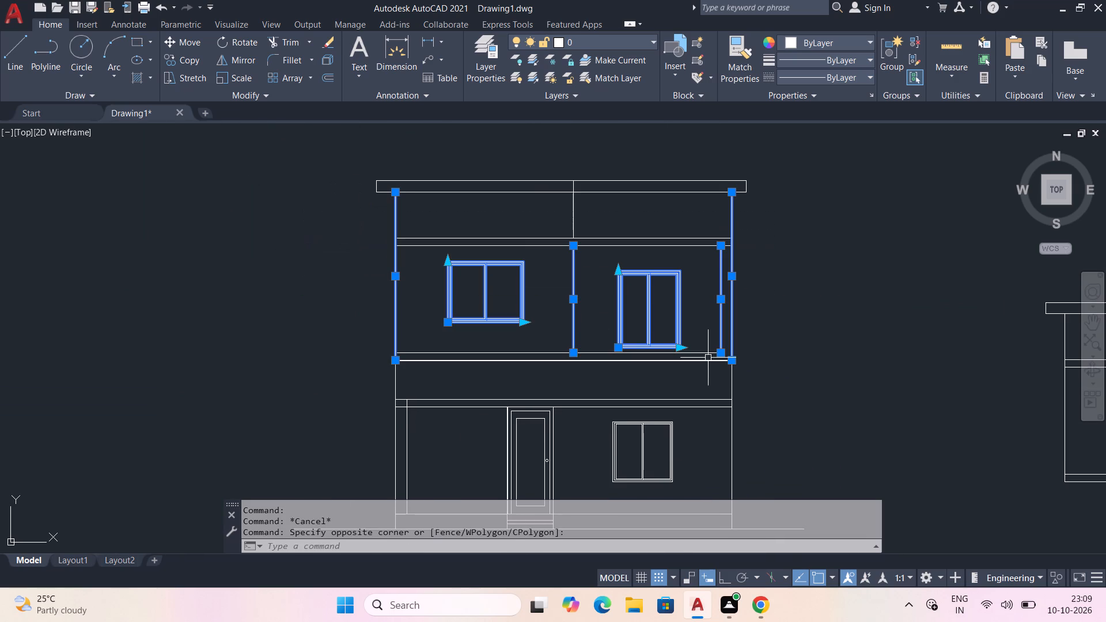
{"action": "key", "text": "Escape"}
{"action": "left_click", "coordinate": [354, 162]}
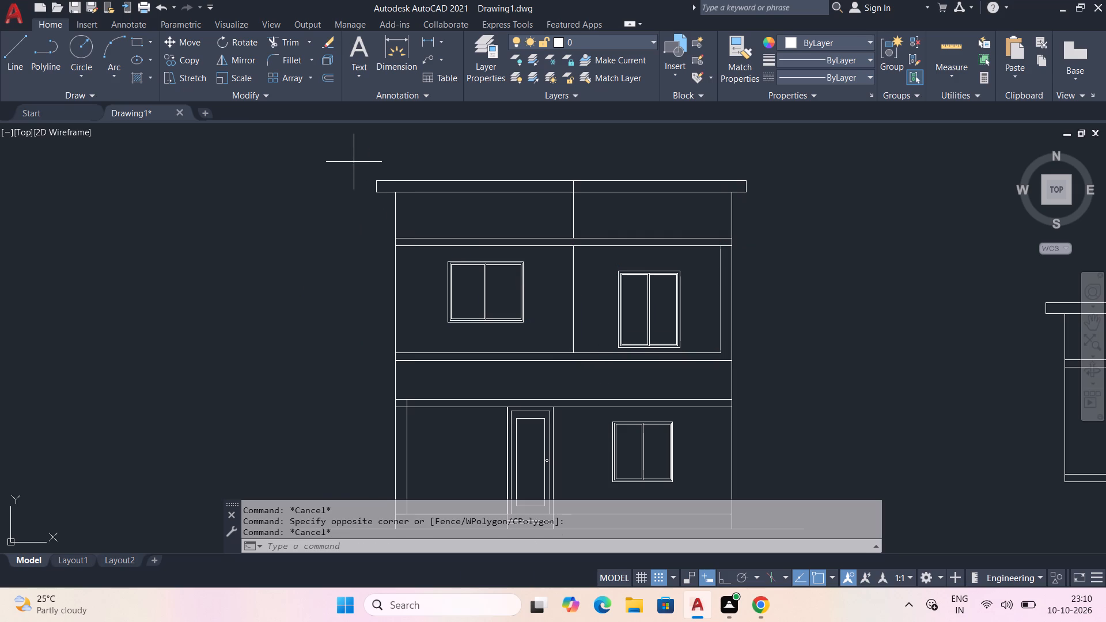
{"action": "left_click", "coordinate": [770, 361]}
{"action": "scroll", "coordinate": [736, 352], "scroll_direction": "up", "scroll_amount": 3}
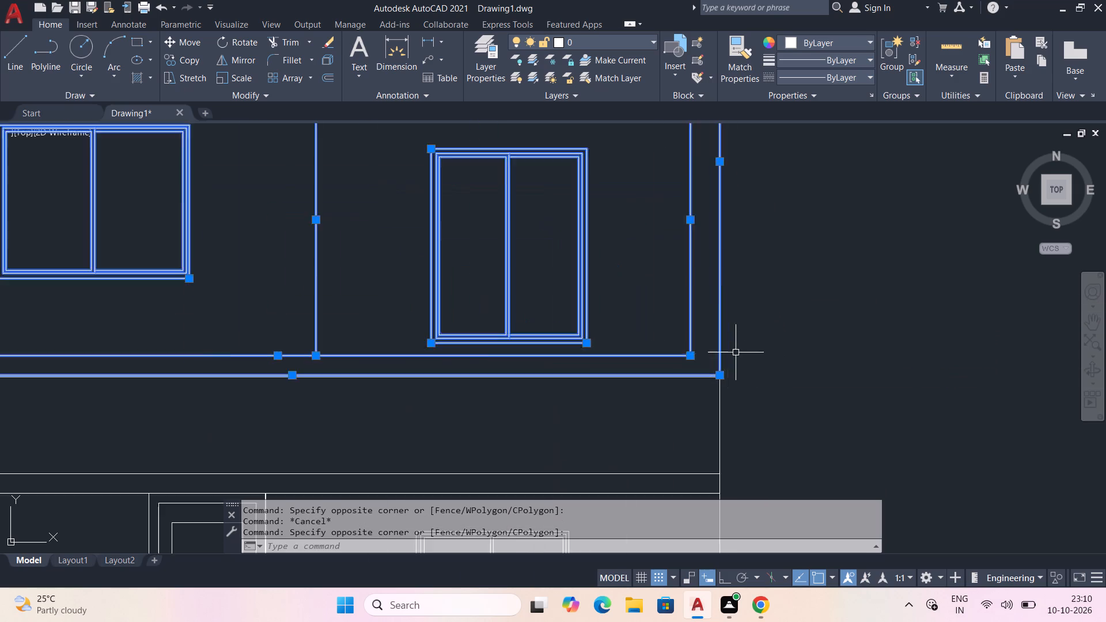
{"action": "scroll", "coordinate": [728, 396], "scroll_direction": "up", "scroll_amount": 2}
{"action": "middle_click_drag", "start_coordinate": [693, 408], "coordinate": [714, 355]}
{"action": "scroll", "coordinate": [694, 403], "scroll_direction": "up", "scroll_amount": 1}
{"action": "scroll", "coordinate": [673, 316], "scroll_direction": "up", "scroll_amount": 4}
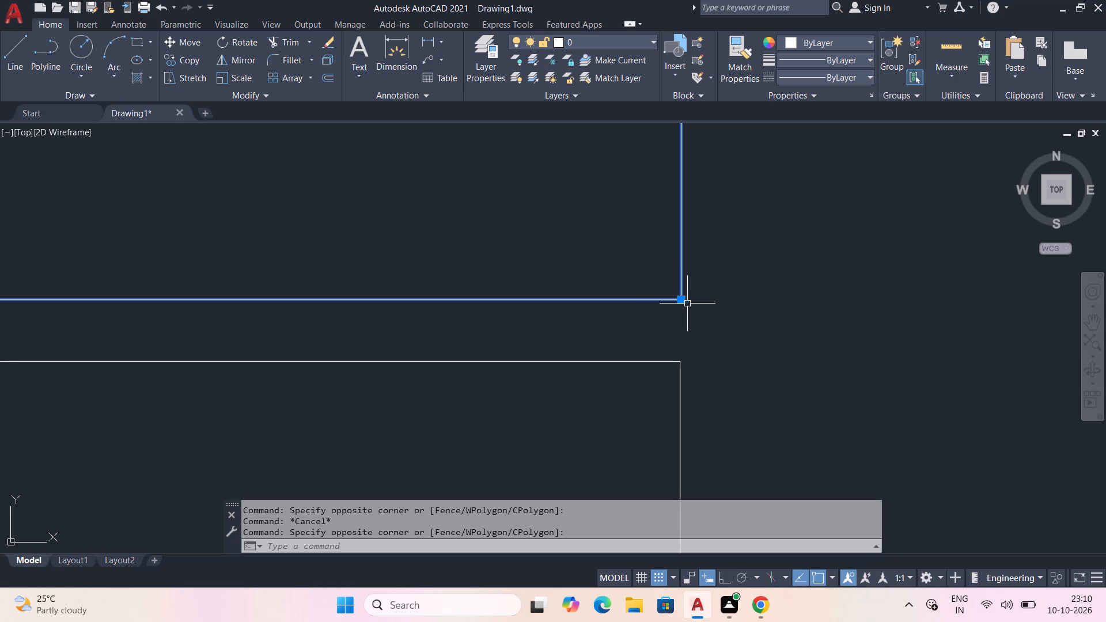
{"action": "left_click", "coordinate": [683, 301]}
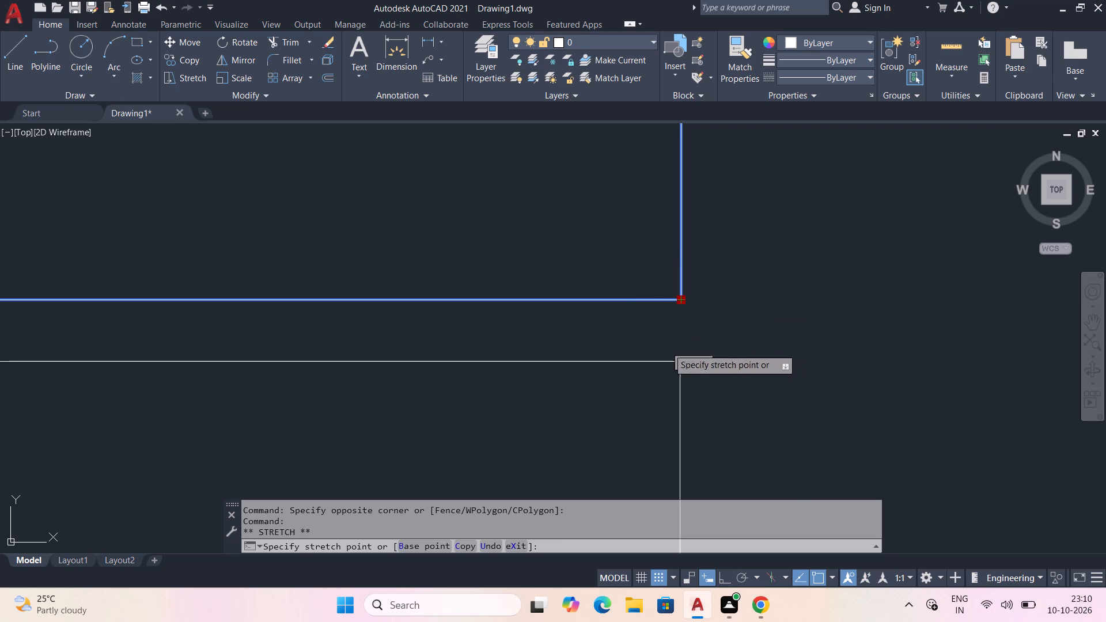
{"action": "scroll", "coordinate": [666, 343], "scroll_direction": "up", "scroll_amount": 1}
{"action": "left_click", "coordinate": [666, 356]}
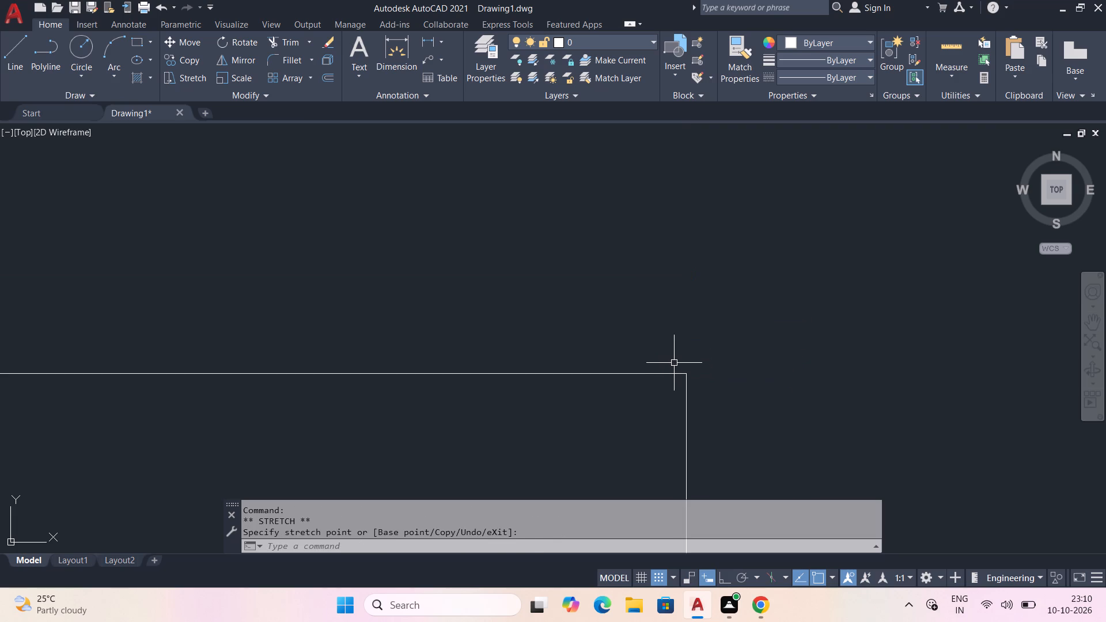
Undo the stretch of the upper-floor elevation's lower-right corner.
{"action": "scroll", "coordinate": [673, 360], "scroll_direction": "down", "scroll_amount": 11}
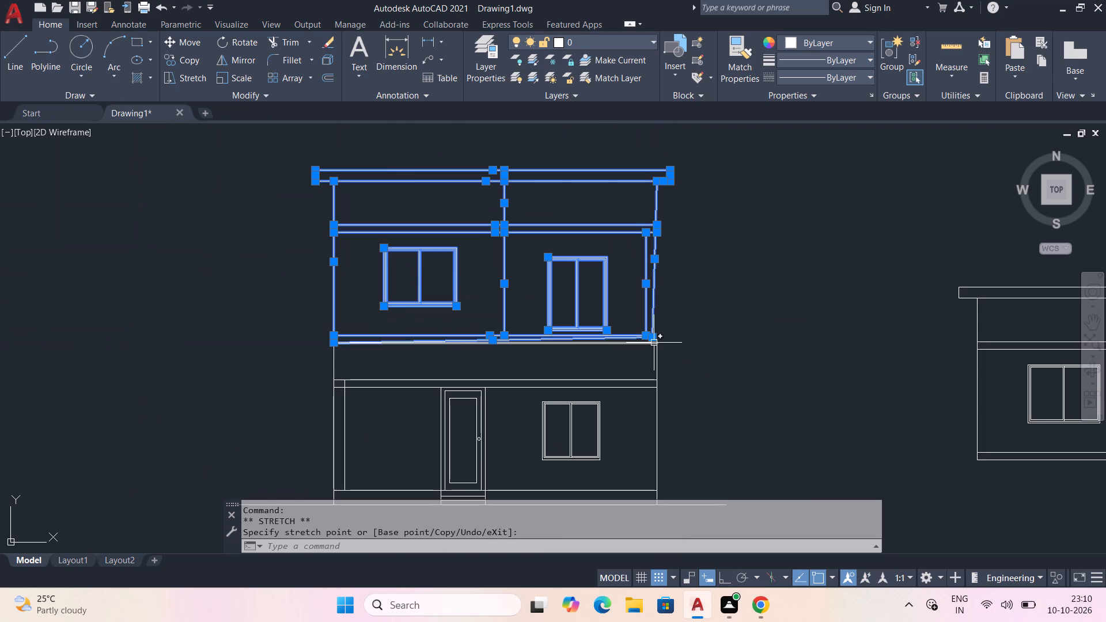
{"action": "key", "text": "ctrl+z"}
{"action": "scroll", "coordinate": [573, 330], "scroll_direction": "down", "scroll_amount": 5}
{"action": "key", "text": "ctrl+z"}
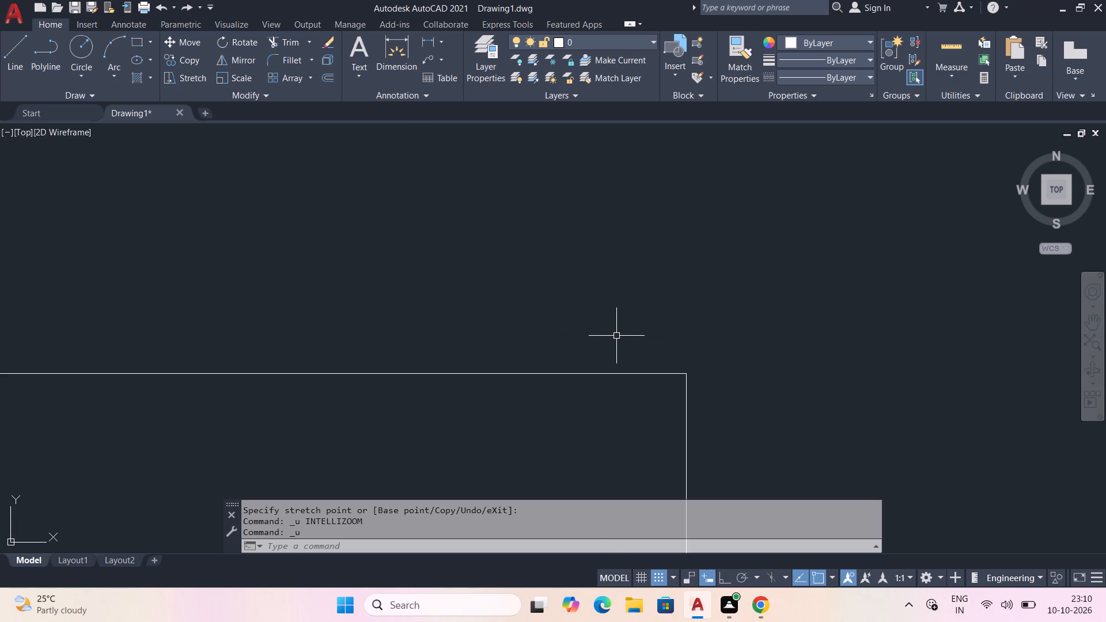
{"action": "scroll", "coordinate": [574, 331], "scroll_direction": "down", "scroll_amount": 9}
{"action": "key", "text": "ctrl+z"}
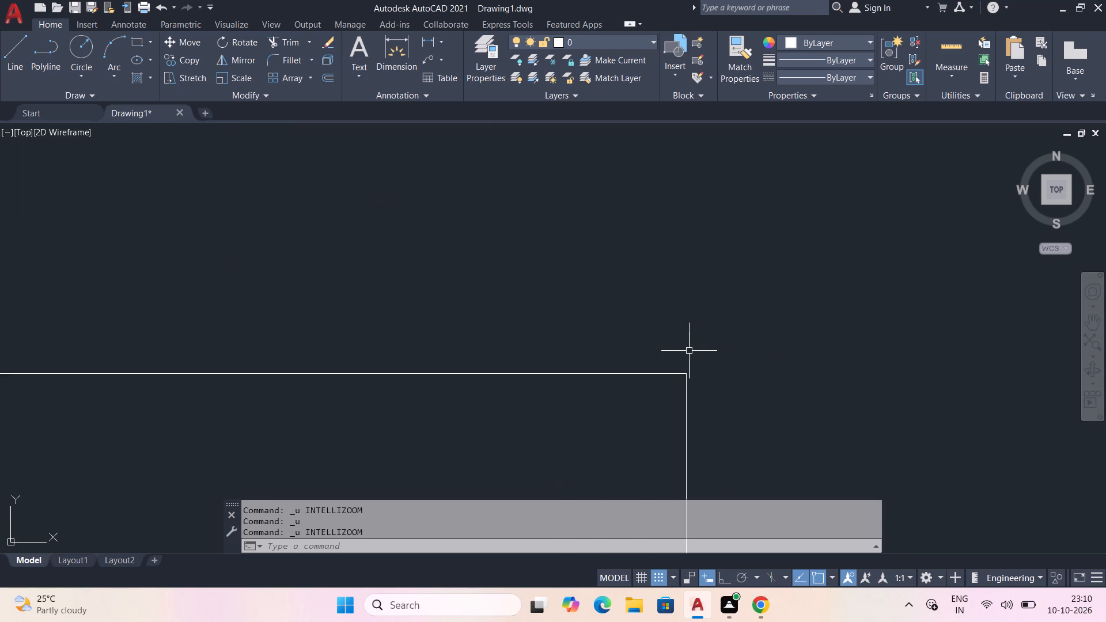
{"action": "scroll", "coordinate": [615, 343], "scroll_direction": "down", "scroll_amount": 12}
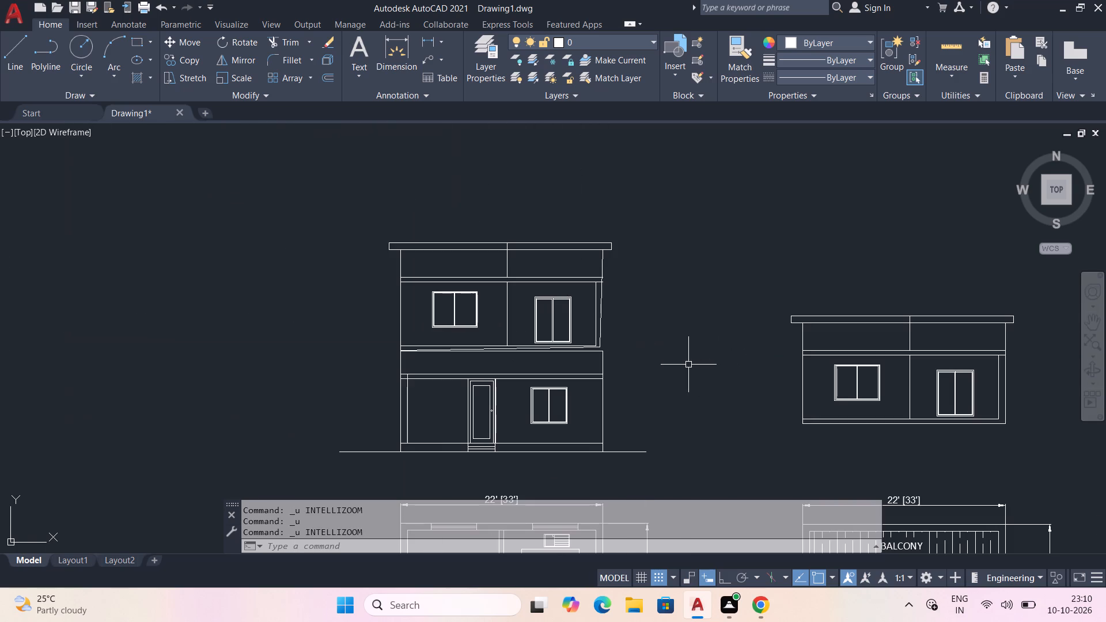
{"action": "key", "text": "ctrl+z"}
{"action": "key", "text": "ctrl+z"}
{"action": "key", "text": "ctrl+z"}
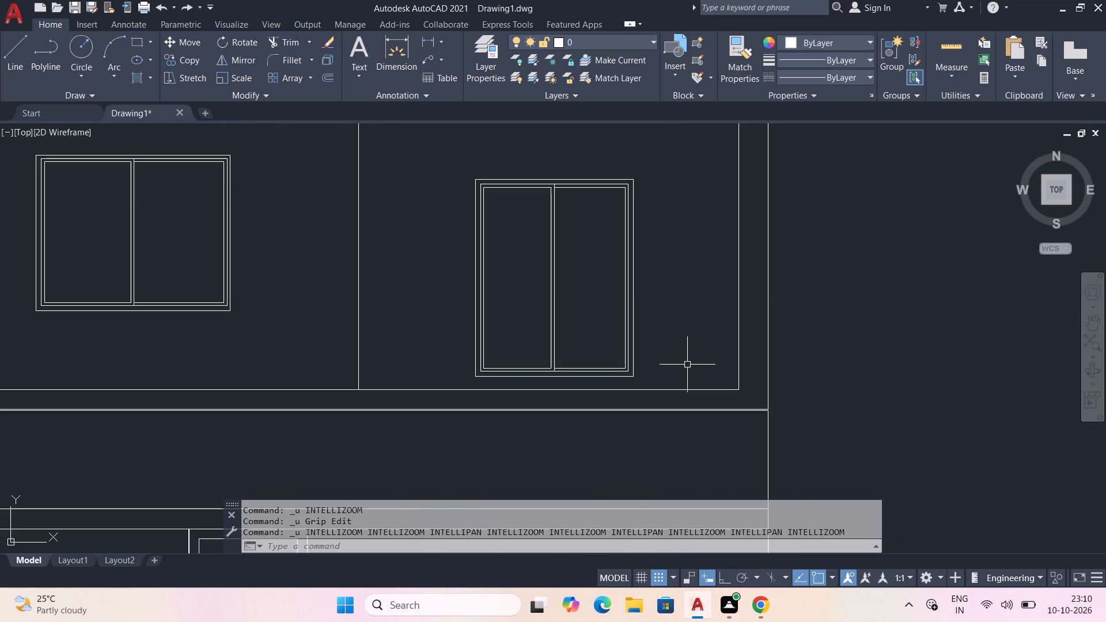
Examine the joint between the upper-floor and ground-floor elevations along their shared edge and at the left corner.
{"action": "scroll", "coordinate": [687, 365], "scroll_direction": "up", "scroll_amount": 1}
{"action": "scroll", "coordinate": [594, 401], "scroll_direction": "down", "scroll_amount": 2}
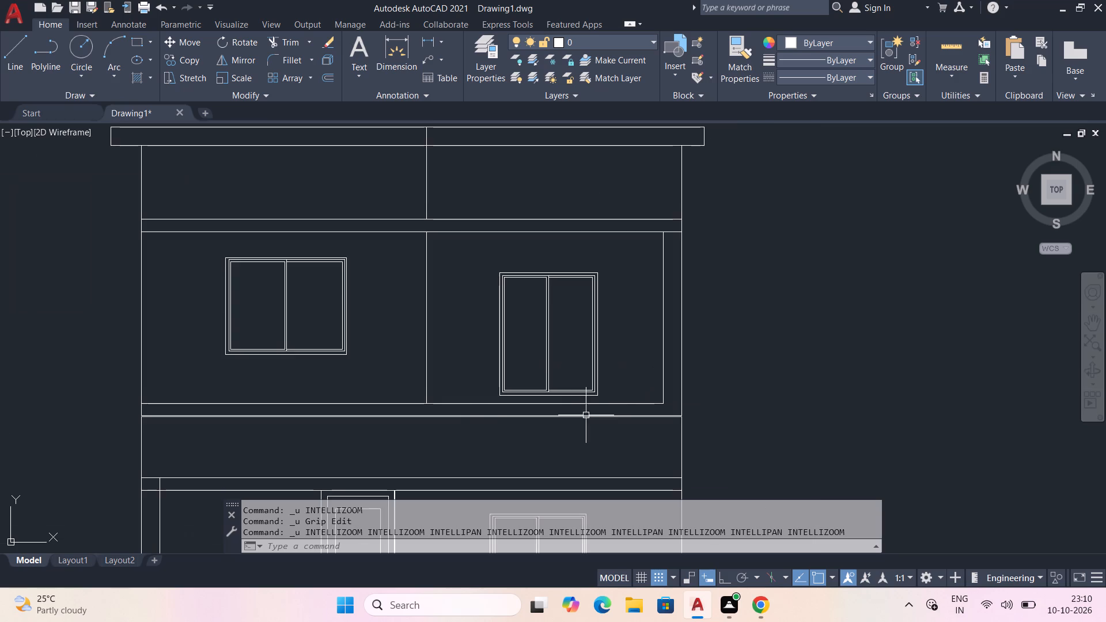
{"action": "middle_click_drag", "start_coordinate": [469, 420], "coordinate": [613, 389]}
{"action": "scroll", "coordinate": [346, 372], "scroll_direction": "up", "scroll_amount": 2}
{"action": "scroll", "coordinate": [296, 405], "scroll_direction": "up", "scroll_amount": 3}
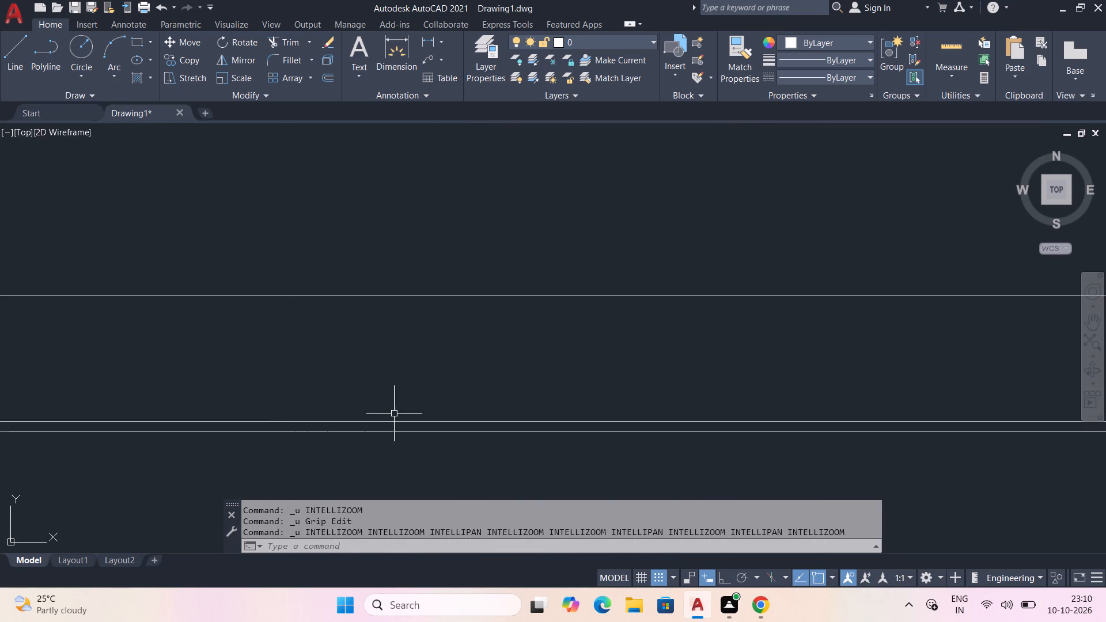
{"action": "scroll", "coordinate": [404, 412], "scroll_direction": "down", "scroll_amount": 3}
{"action": "scroll", "coordinate": [302, 408], "scroll_direction": "up", "scroll_amount": 2}
{"action": "middle_click_drag", "start_coordinate": [294, 415], "coordinate": [314, 337]}
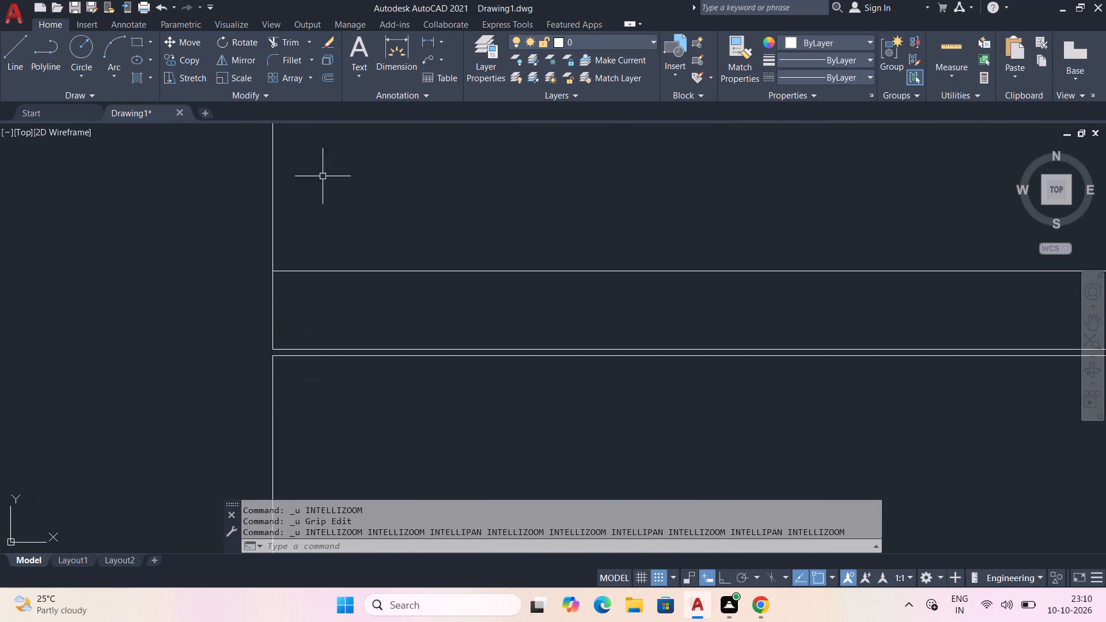
{"action": "scroll", "coordinate": [270, 229], "scroll_direction": "down", "scroll_amount": 1}
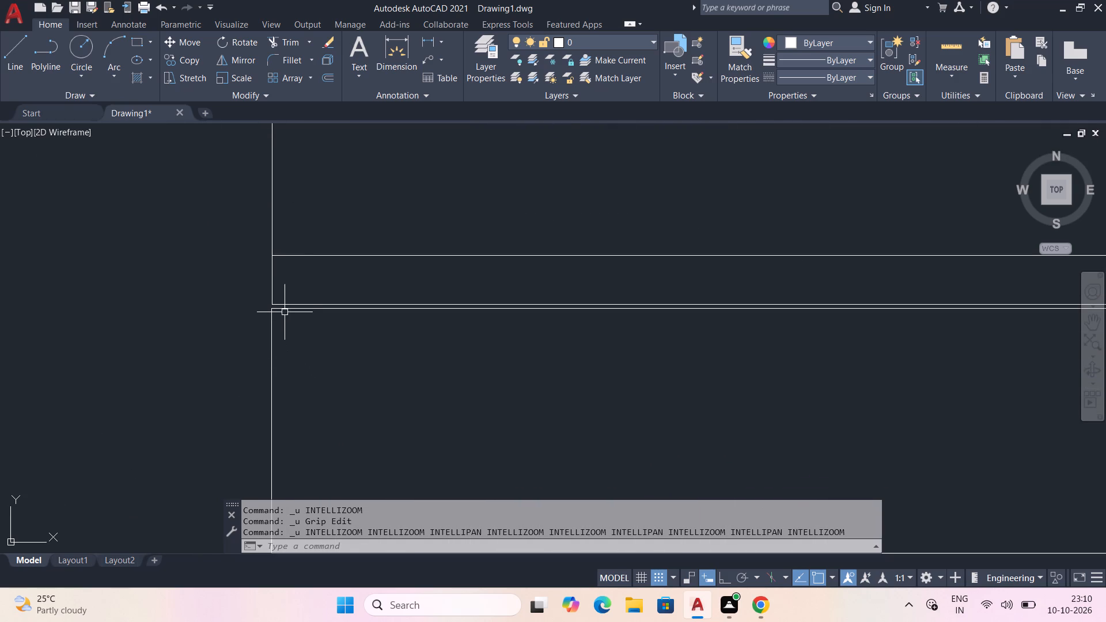
{"action": "scroll", "coordinate": [313, 296], "scroll_direction": "up", "scroll_amount": 1}
{"action": "scroll", "coordinate": [320, 289], "scroll_direction": "down", "scroll_amount": 4}
{"action": "scroll", "coordinate": [373, 298], "scroll_direction": "down", "scroll_amount": 4}
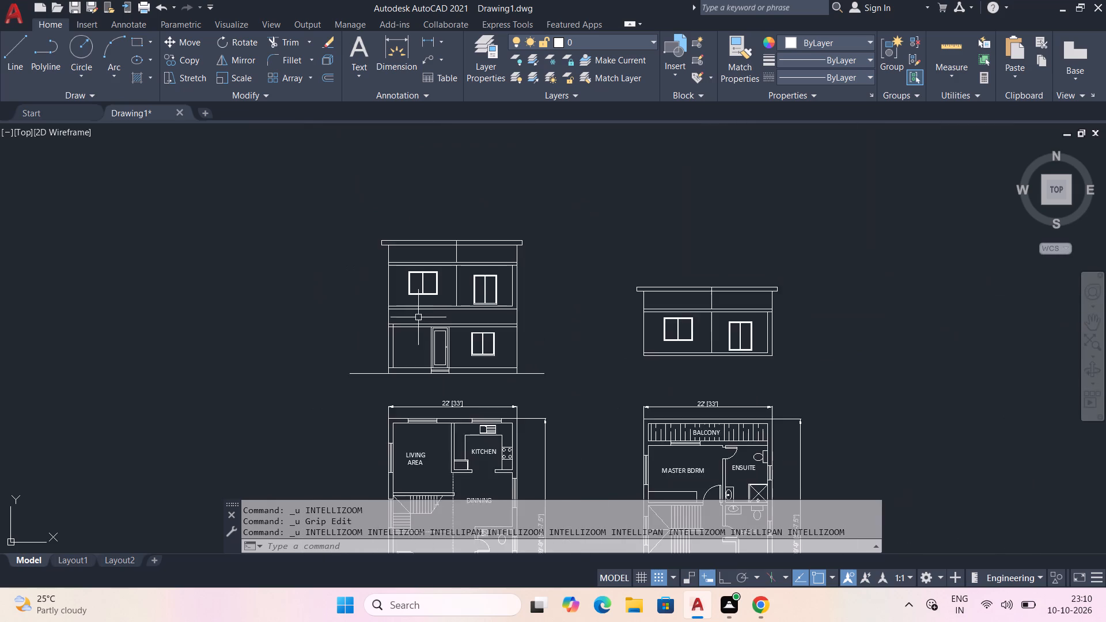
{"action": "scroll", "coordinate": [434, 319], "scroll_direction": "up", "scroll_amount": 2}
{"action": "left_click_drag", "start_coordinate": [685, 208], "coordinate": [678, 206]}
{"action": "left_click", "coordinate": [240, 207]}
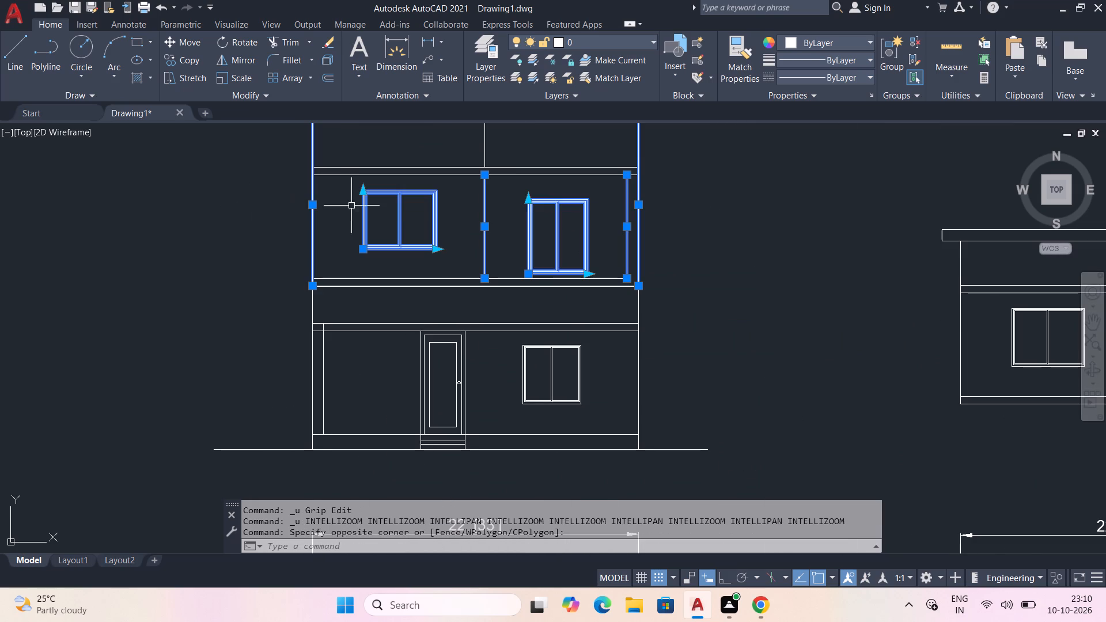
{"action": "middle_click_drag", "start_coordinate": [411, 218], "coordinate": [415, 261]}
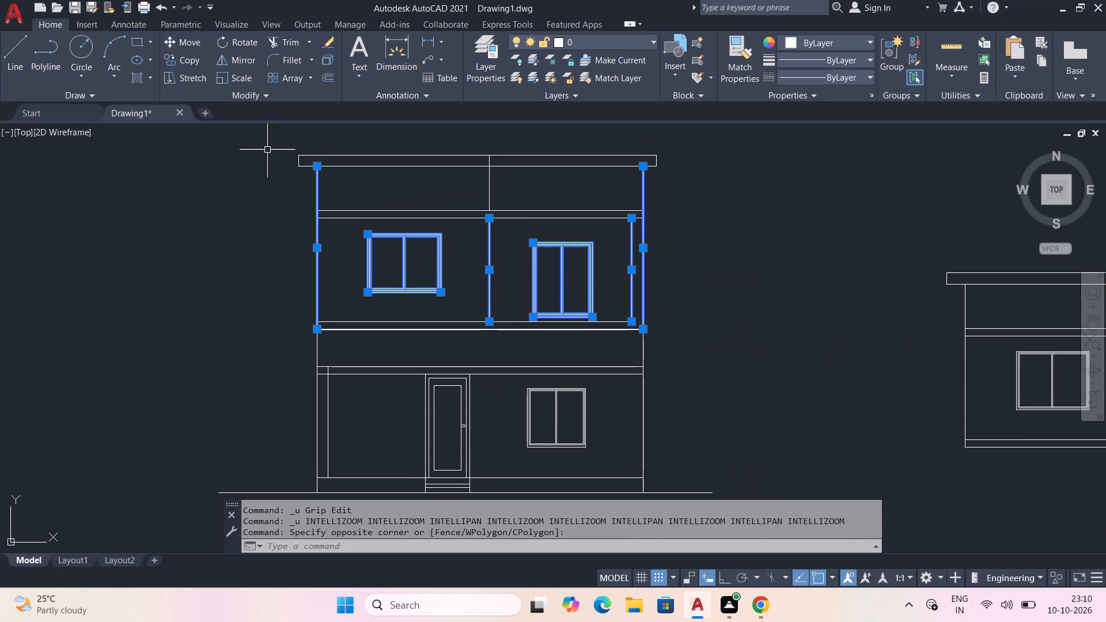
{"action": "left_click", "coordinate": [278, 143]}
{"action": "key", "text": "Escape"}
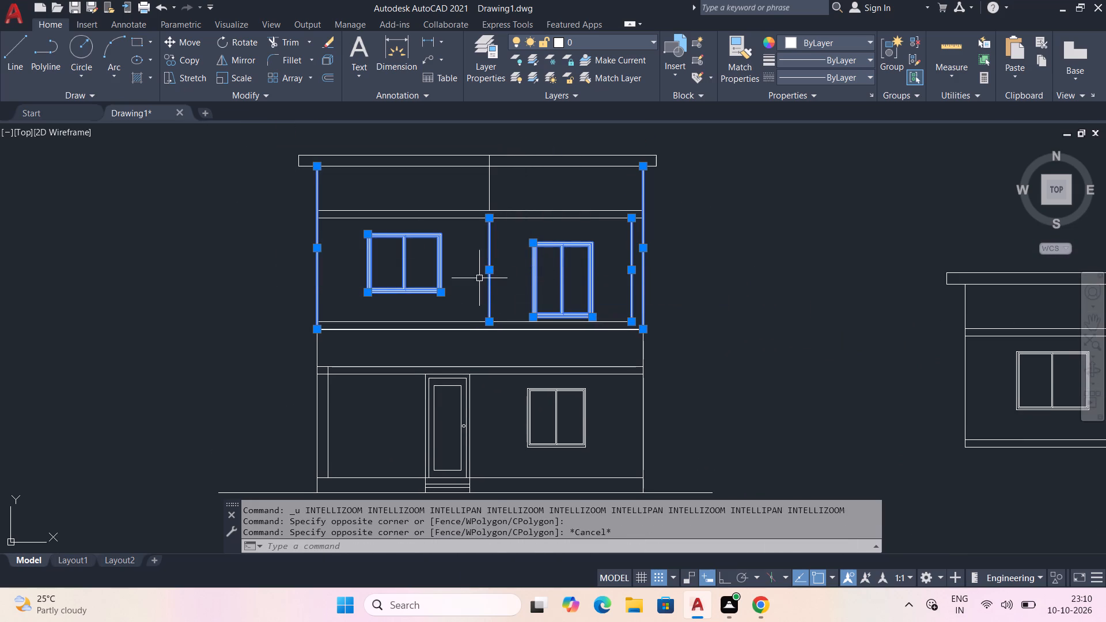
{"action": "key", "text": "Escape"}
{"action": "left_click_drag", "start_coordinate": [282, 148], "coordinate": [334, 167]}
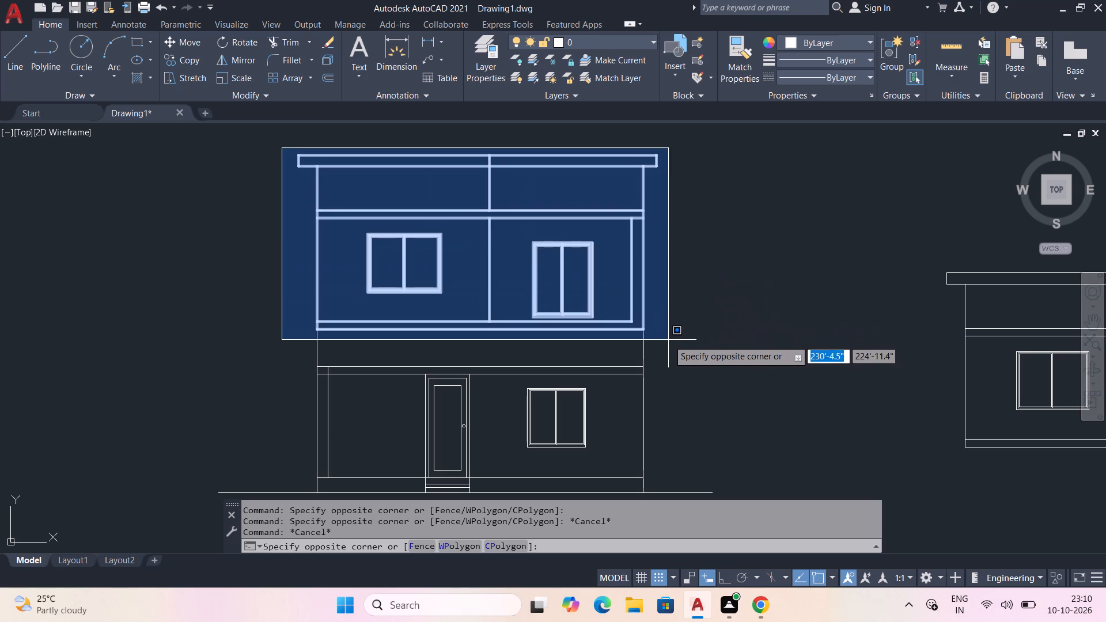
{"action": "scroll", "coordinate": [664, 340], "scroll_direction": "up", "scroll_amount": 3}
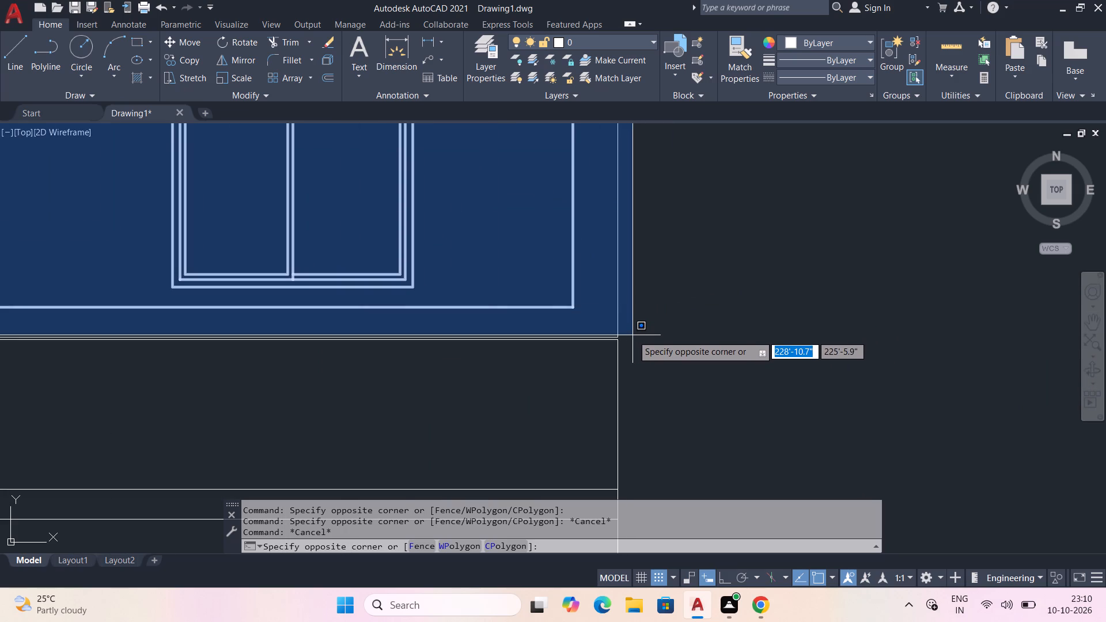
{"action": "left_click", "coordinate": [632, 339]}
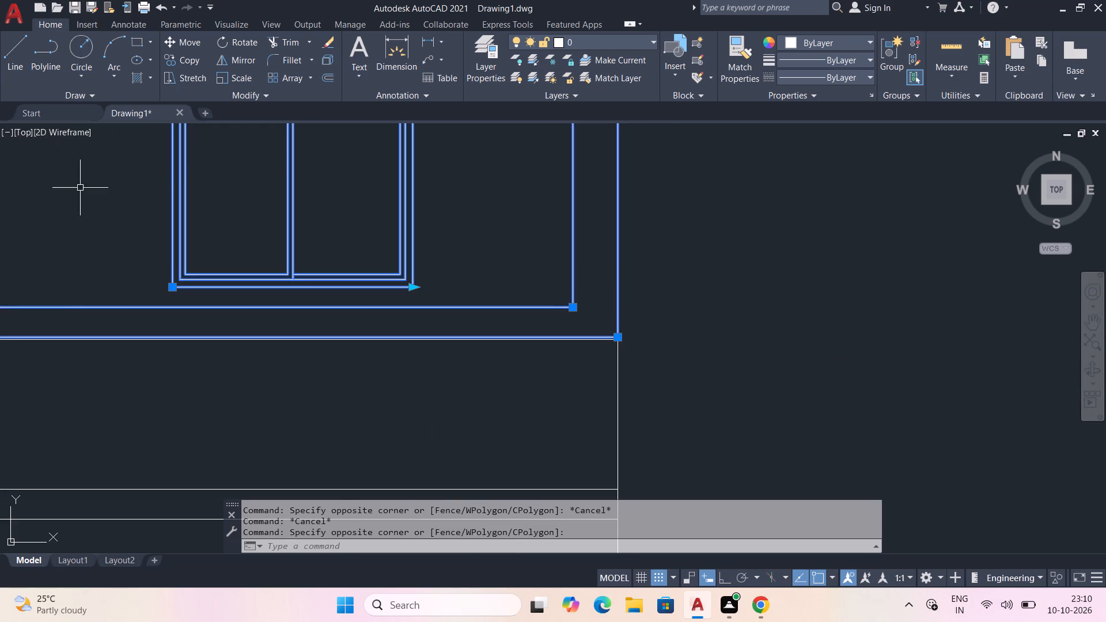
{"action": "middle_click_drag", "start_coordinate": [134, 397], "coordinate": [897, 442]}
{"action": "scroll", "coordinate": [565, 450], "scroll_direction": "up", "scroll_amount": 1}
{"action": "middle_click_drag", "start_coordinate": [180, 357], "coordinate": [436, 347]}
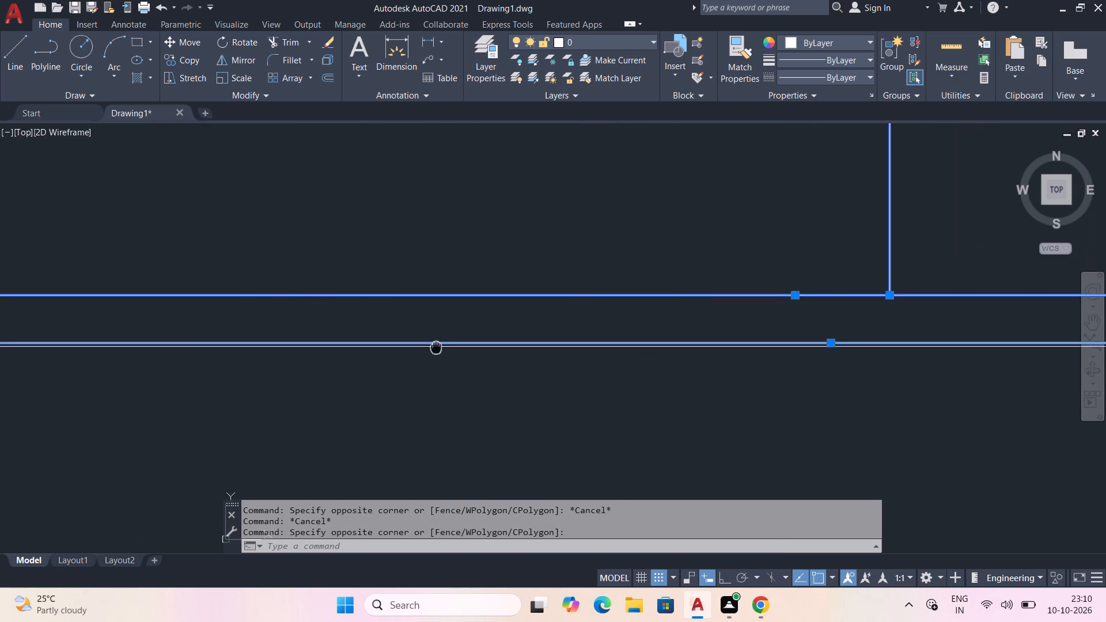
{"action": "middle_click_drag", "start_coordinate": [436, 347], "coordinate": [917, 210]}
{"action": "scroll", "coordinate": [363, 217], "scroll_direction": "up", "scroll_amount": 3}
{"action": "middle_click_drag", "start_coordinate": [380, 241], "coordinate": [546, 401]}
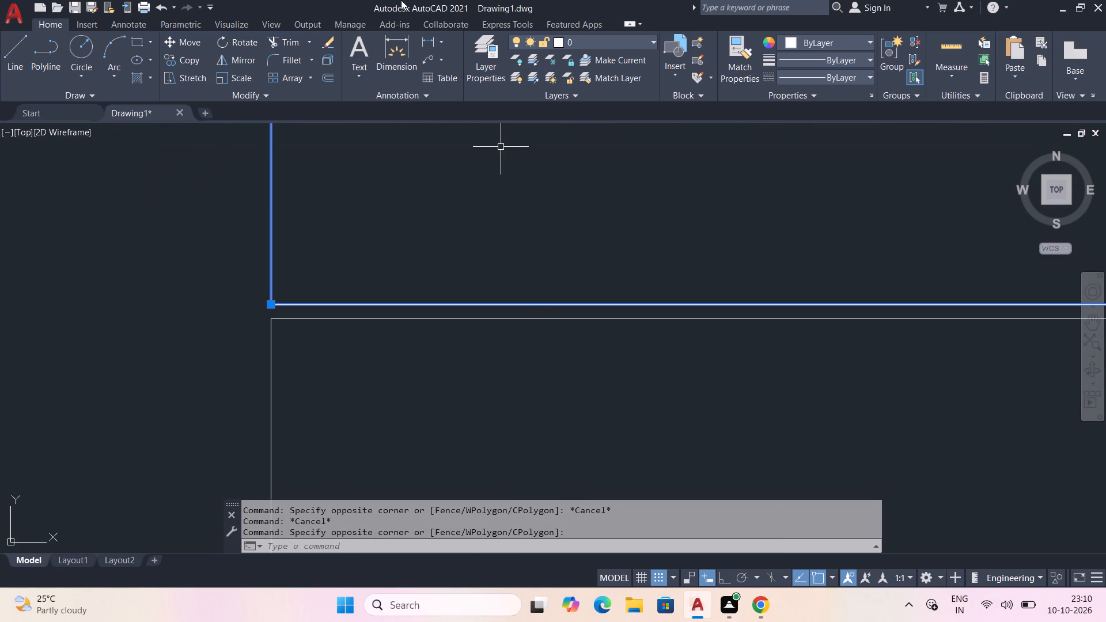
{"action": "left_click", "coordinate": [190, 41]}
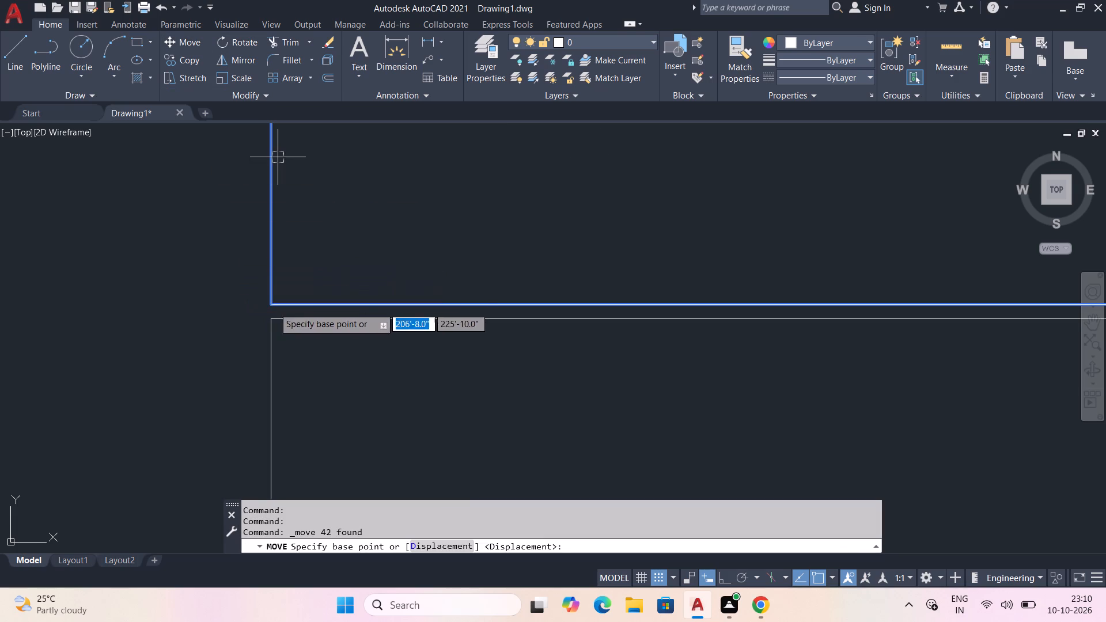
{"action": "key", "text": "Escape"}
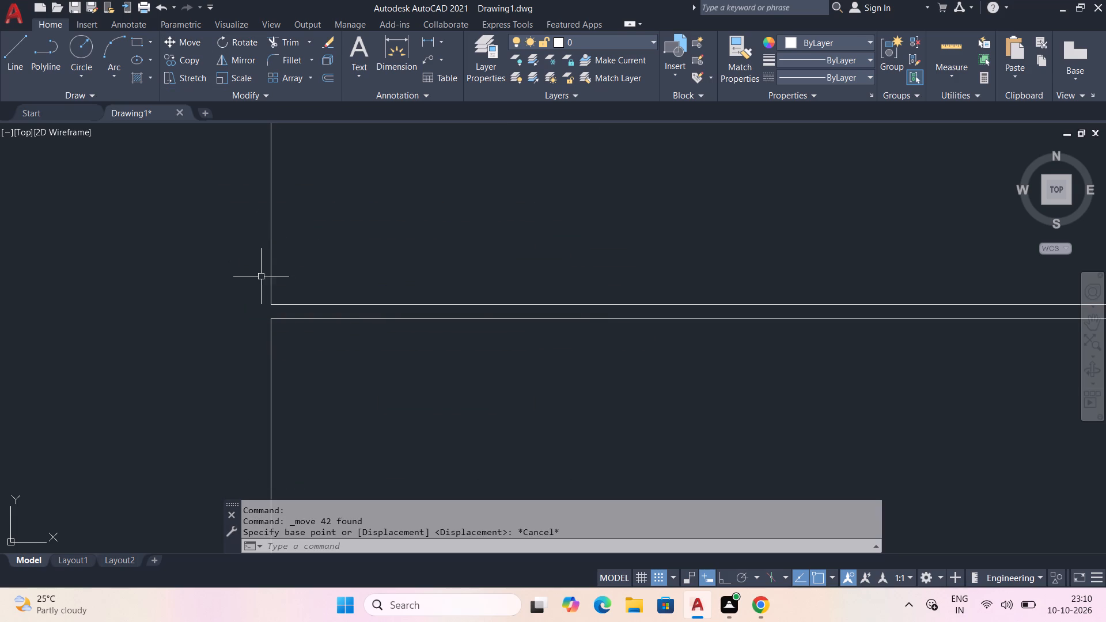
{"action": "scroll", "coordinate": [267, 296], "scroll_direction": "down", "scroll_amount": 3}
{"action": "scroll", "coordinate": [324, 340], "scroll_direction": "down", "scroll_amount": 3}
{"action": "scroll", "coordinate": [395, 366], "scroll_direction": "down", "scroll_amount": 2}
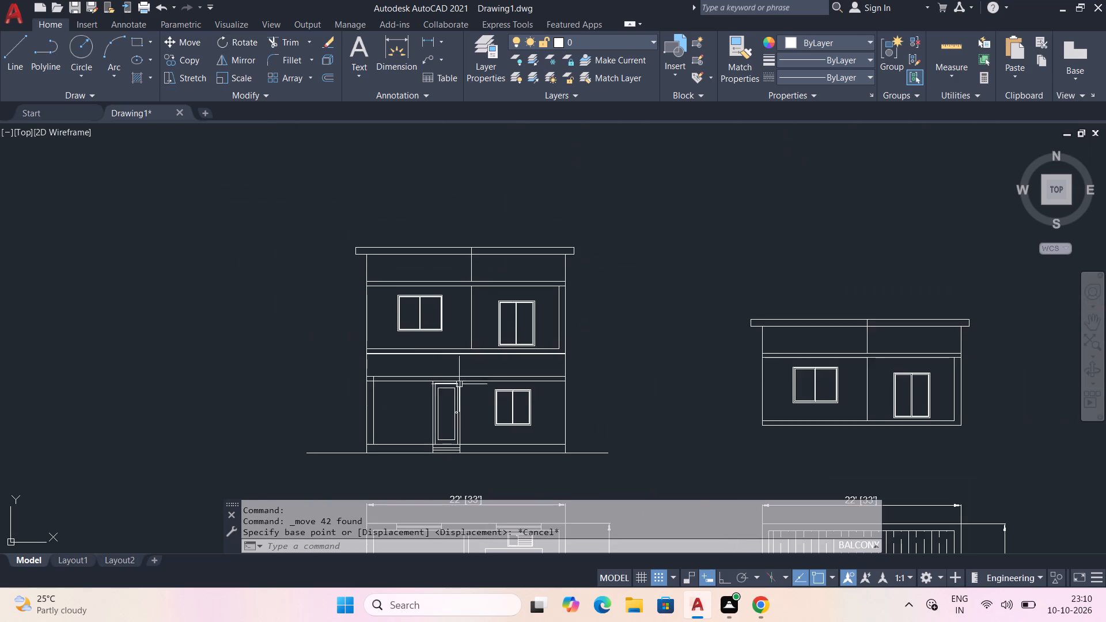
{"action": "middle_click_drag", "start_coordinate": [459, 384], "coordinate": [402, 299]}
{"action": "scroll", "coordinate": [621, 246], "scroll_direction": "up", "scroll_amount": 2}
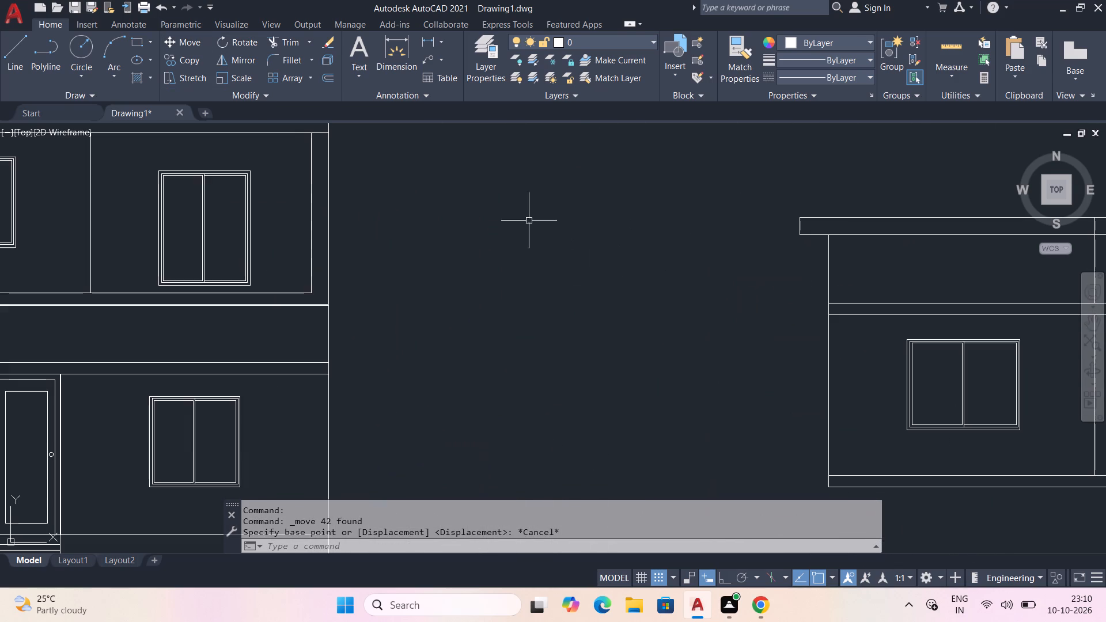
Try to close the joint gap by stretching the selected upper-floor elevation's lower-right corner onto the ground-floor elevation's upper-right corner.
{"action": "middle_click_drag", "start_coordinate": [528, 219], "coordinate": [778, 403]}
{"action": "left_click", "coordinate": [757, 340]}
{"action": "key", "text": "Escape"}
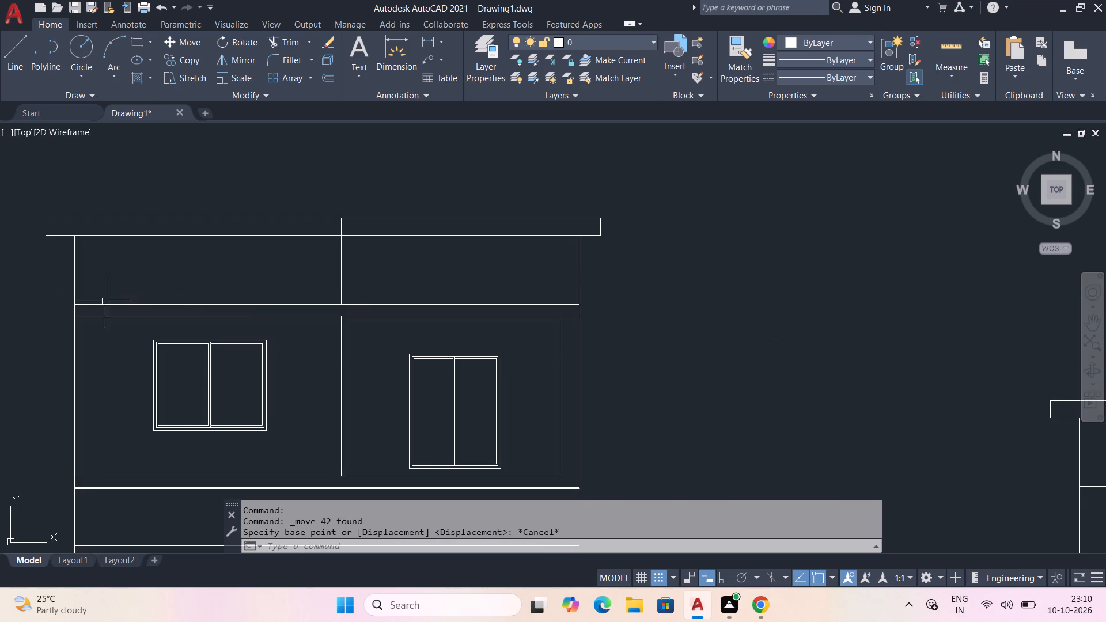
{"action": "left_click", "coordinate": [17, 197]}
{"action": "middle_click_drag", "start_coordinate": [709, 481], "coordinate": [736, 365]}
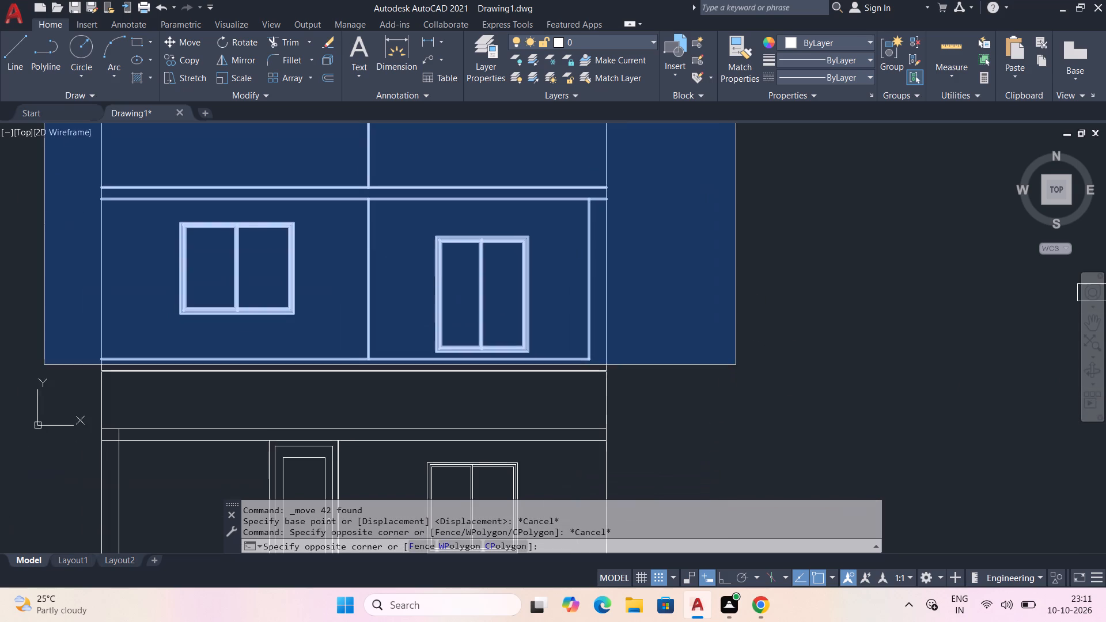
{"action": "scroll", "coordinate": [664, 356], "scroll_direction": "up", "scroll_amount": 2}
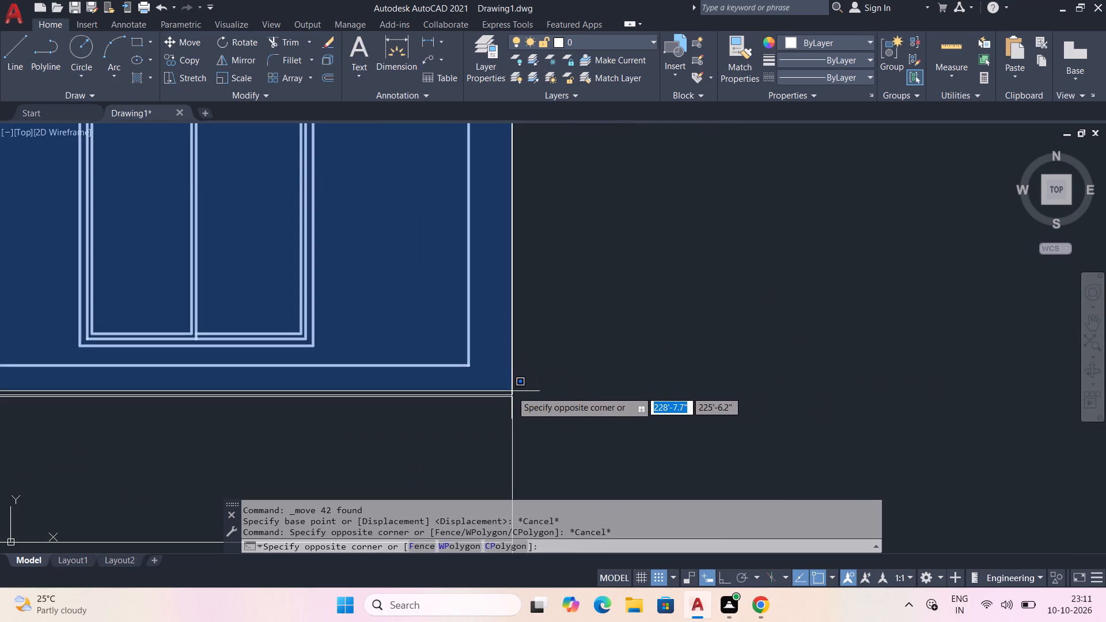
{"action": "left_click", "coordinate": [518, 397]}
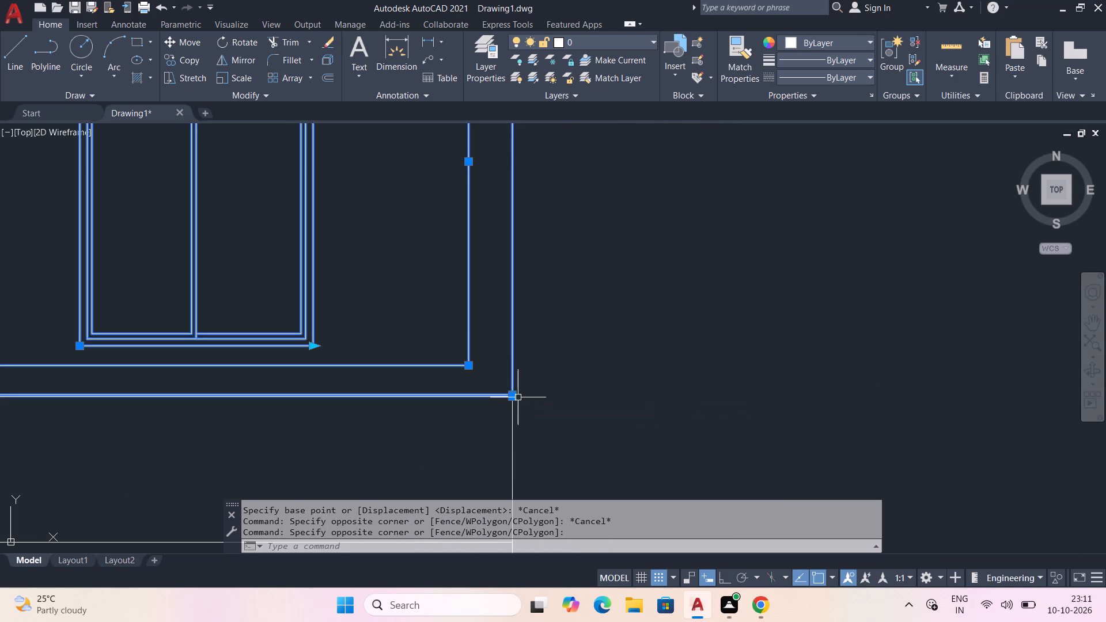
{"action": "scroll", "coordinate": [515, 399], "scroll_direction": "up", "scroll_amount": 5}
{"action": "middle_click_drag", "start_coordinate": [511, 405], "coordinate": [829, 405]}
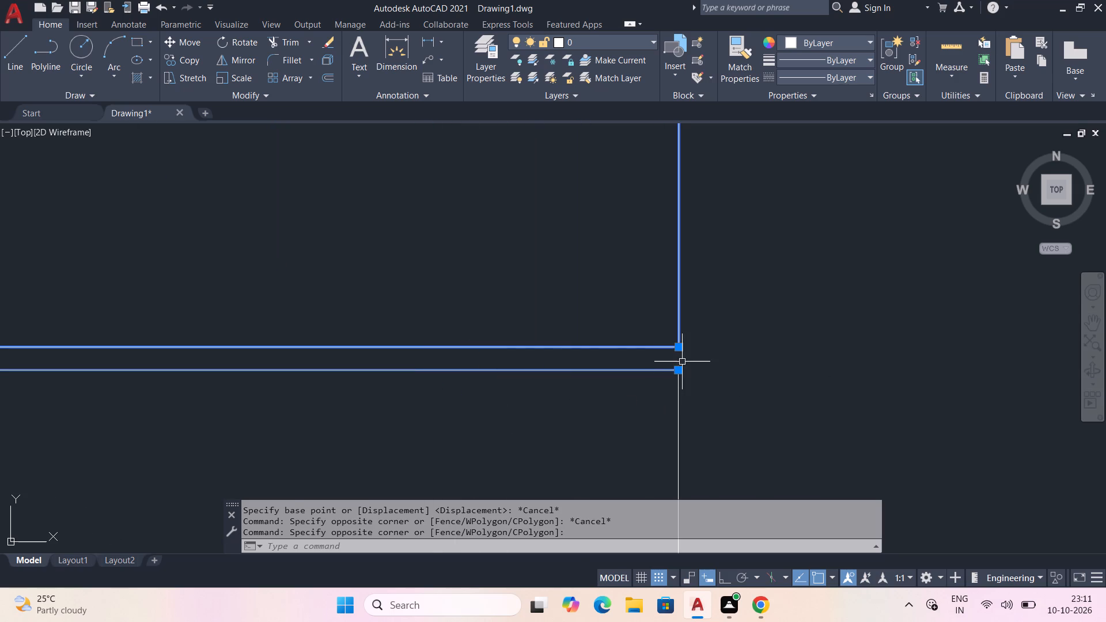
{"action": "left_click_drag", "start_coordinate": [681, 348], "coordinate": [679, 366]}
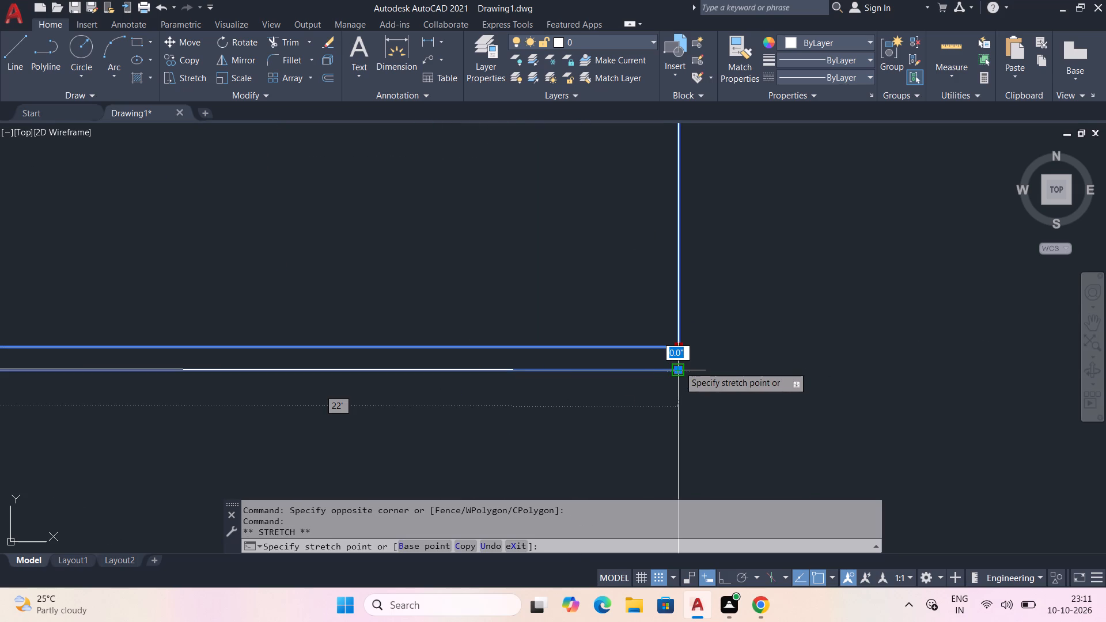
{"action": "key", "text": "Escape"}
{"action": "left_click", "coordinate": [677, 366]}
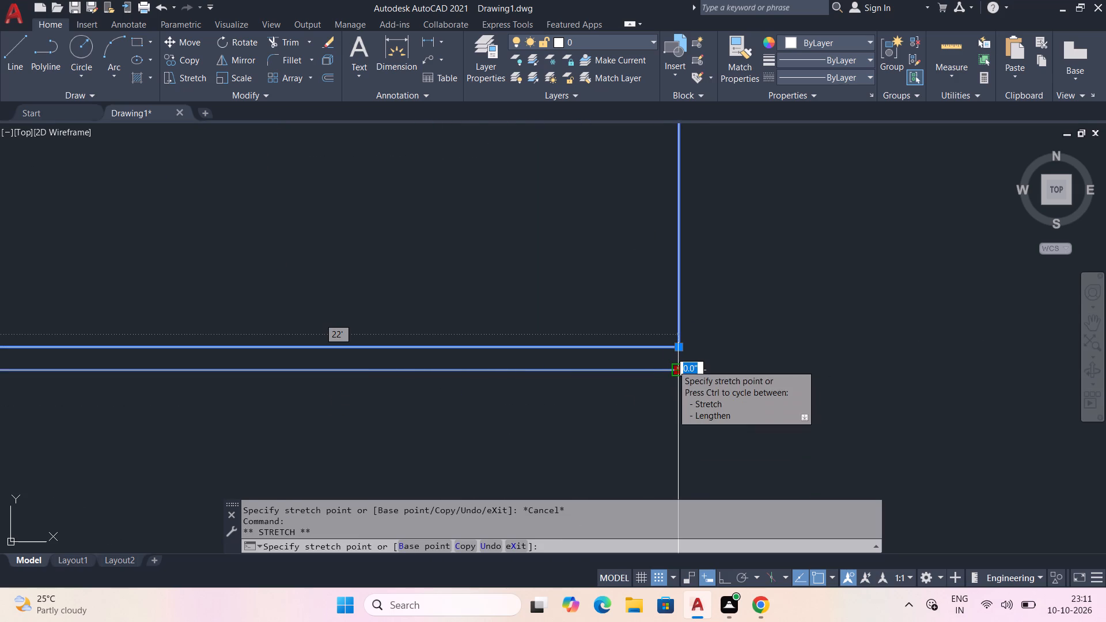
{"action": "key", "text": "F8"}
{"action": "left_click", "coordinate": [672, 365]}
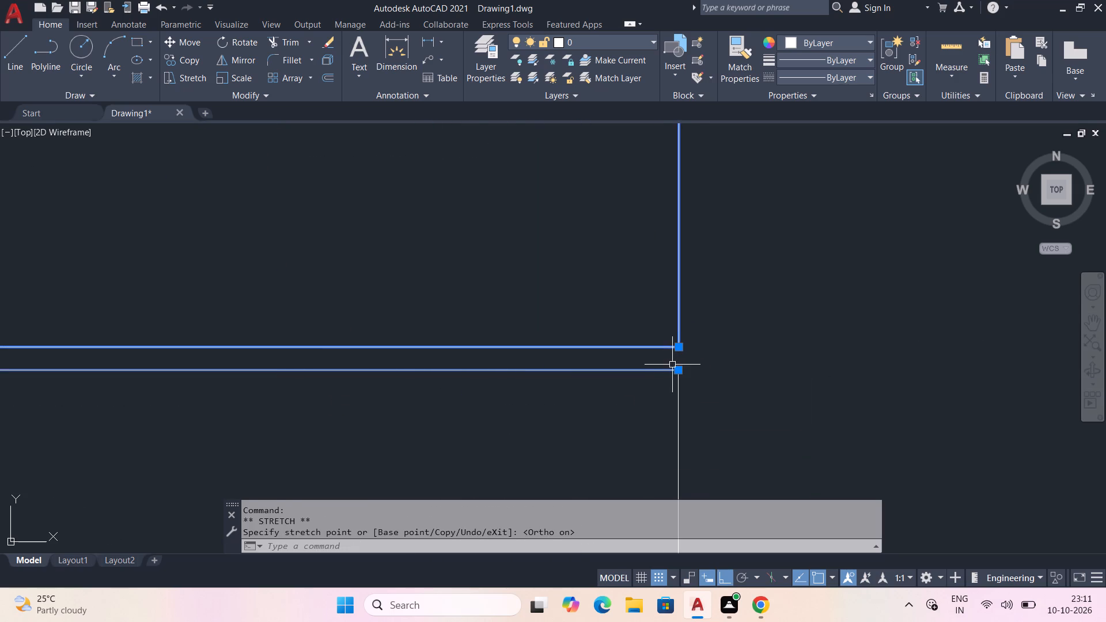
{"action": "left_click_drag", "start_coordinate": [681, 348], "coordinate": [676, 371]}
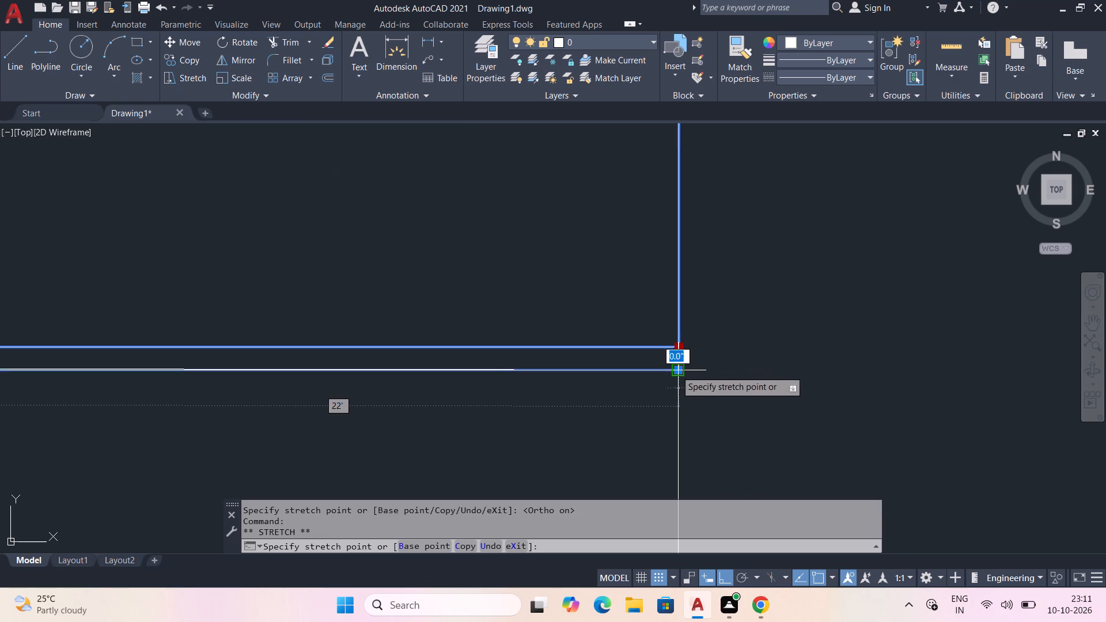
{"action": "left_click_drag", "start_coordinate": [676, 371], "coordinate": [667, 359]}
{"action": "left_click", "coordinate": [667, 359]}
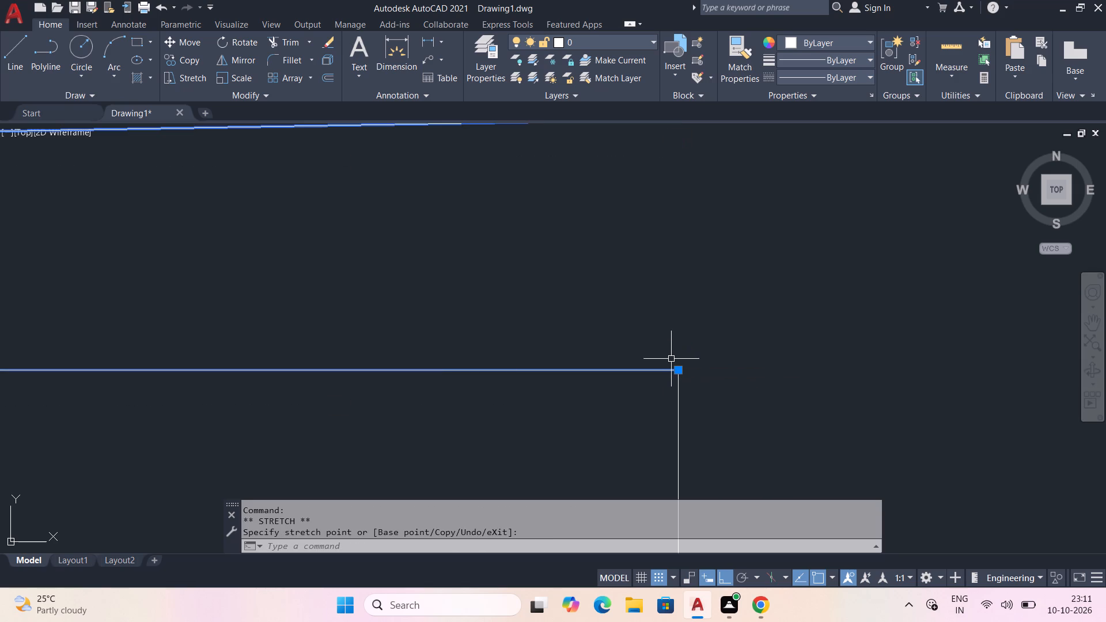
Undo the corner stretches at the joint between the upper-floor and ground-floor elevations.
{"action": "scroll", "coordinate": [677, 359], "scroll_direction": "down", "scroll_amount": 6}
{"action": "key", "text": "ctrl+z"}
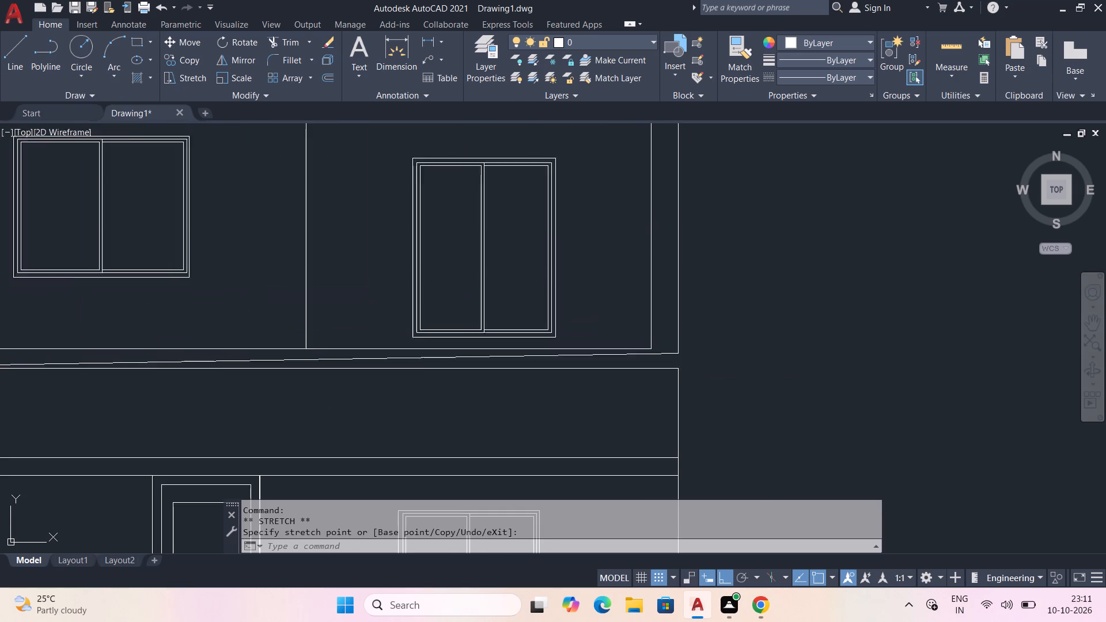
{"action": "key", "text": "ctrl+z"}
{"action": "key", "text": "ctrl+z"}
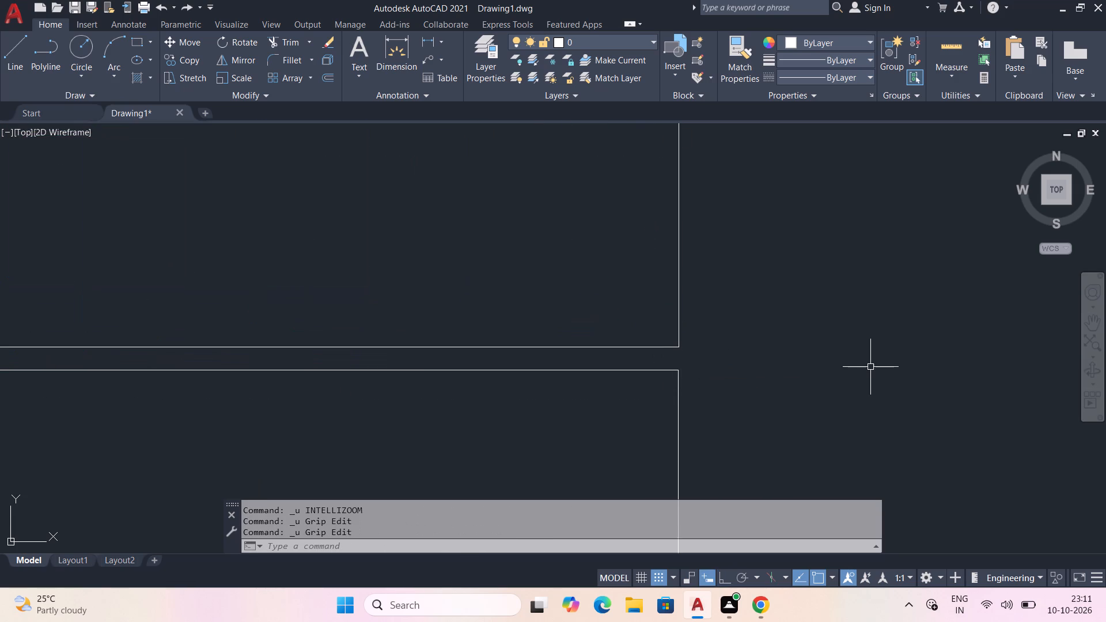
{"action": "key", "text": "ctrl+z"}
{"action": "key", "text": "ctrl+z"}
Set the current linetype to JIS_02_2.0.
{"action": "scroll", "coordinate": [694, 359], "scroll_direction": "down", "scroll_amount": 4}
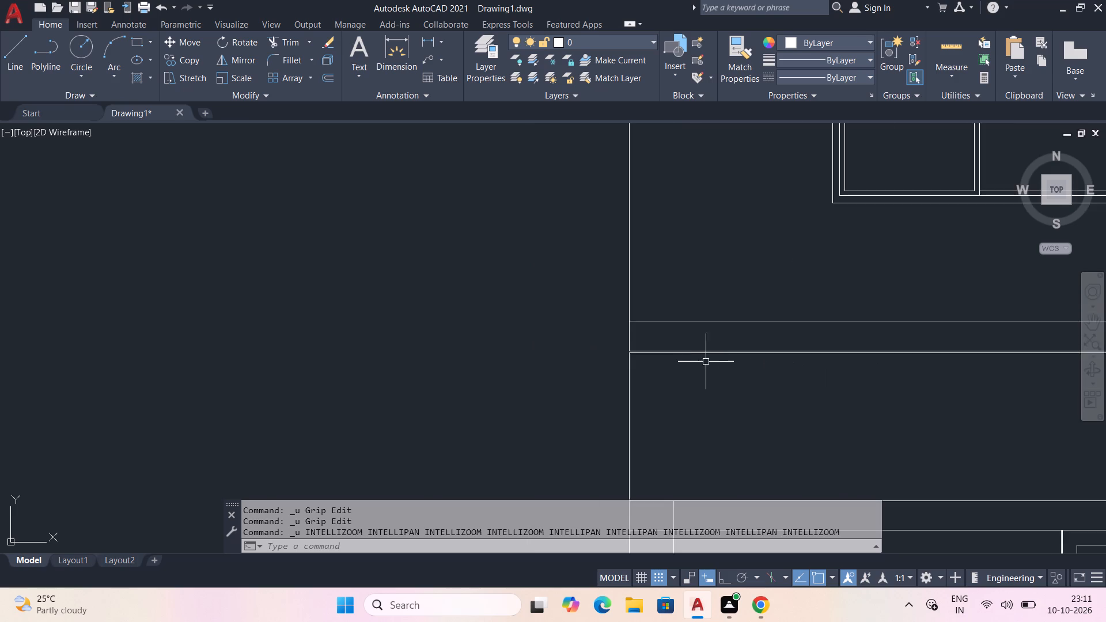
{"action": "scroll", "coordinate": [730, 362], "scroll_direction": "down", "scroll_amount": 3}
{"action": "middle_click_drag", "start_coordinate": [789, 399], "coordinate": [438, 199]}
{"action": "middle_click_drag", "start_coordinate": [575, 324], "coordinate": [575, 395]}
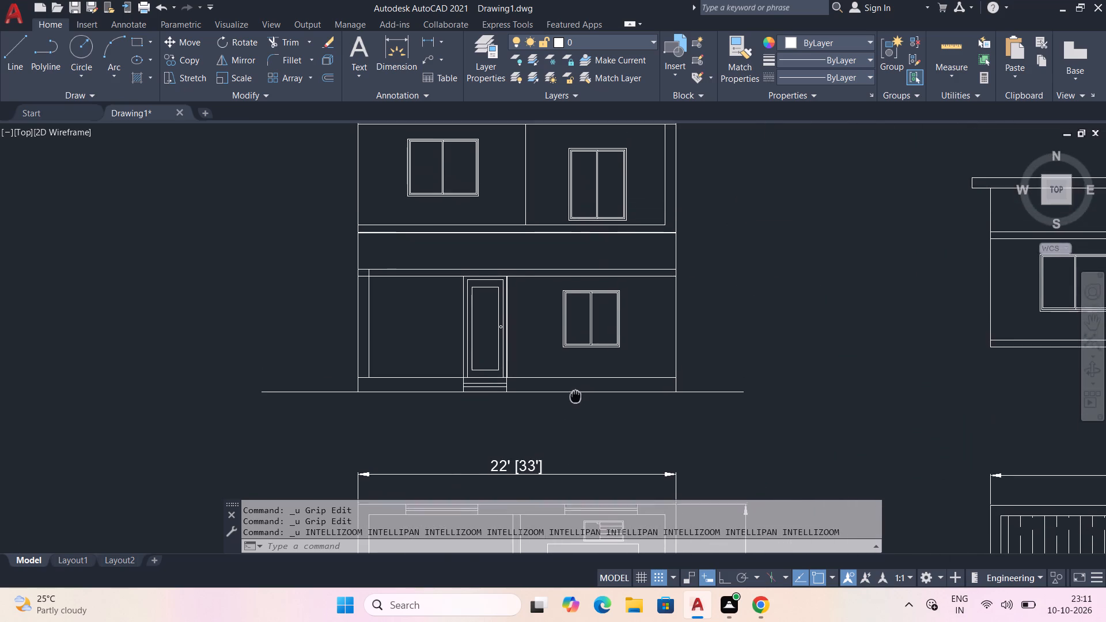
{"action": "middle_click_drag", "start_coordinate": [575, 395], "coordinate": [585, 435]}
{"action": "middle_click_drag", "start_coordinate": [526, 230], "coordinate": [528, 279]}
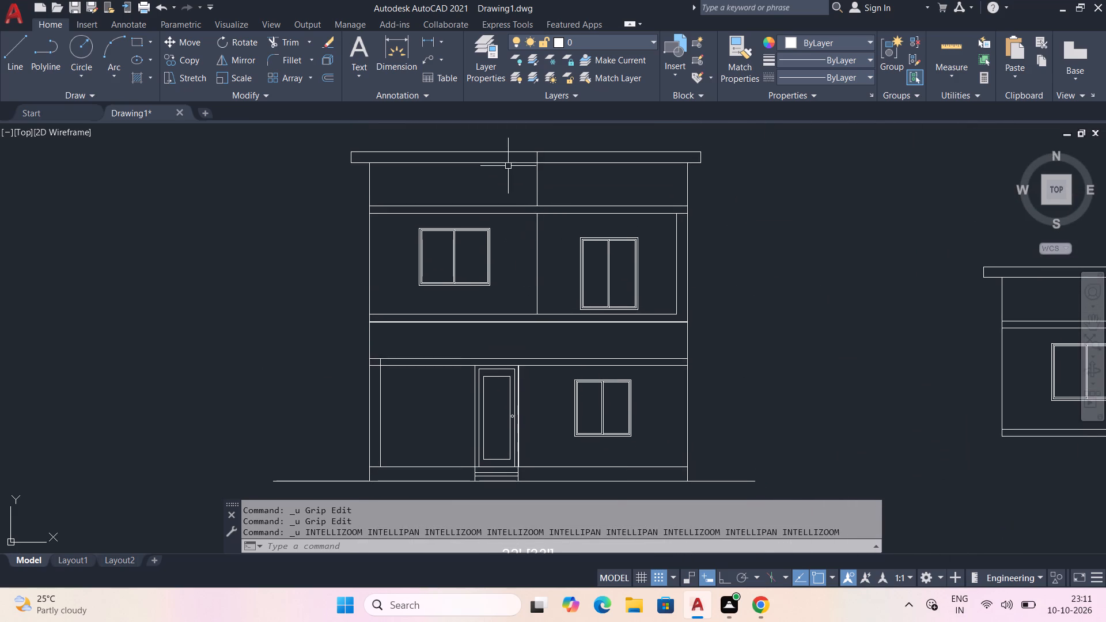
{"action": "scroll", "coordinate": [503, 192], "scroll_direction": "up", "scroll_amount": 1}
{"action": "middle_click_drag", "start_coordinate": [490, 175], "coordinate": [505, 264]}
{"action": "left_click", "coordinate": [819, 75]}
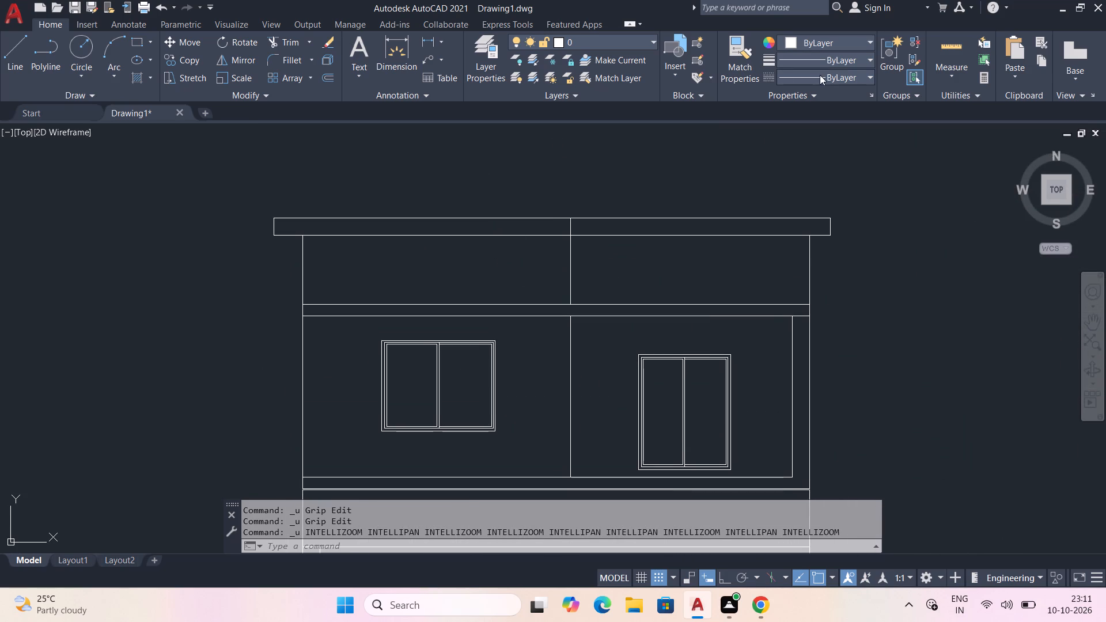
{"action": "left_click", "coordinate": [821, 145]}
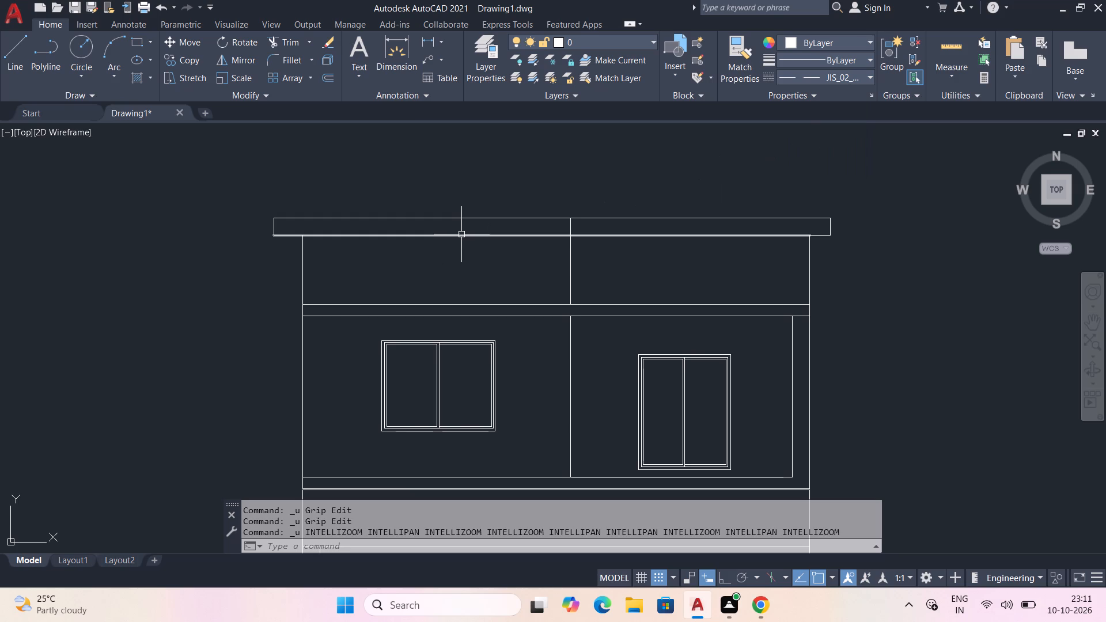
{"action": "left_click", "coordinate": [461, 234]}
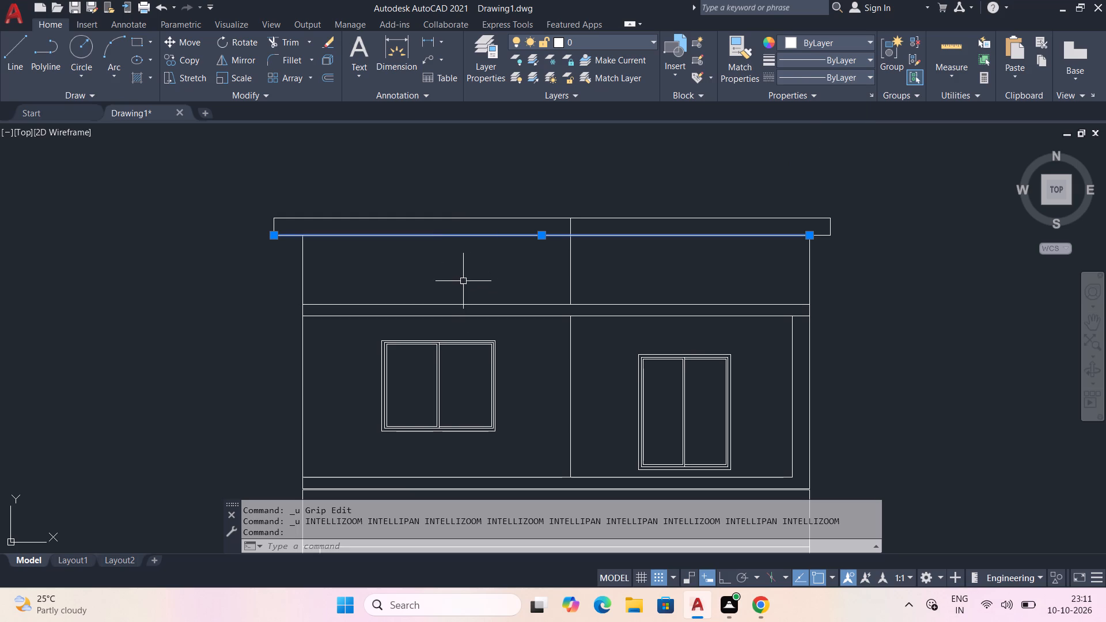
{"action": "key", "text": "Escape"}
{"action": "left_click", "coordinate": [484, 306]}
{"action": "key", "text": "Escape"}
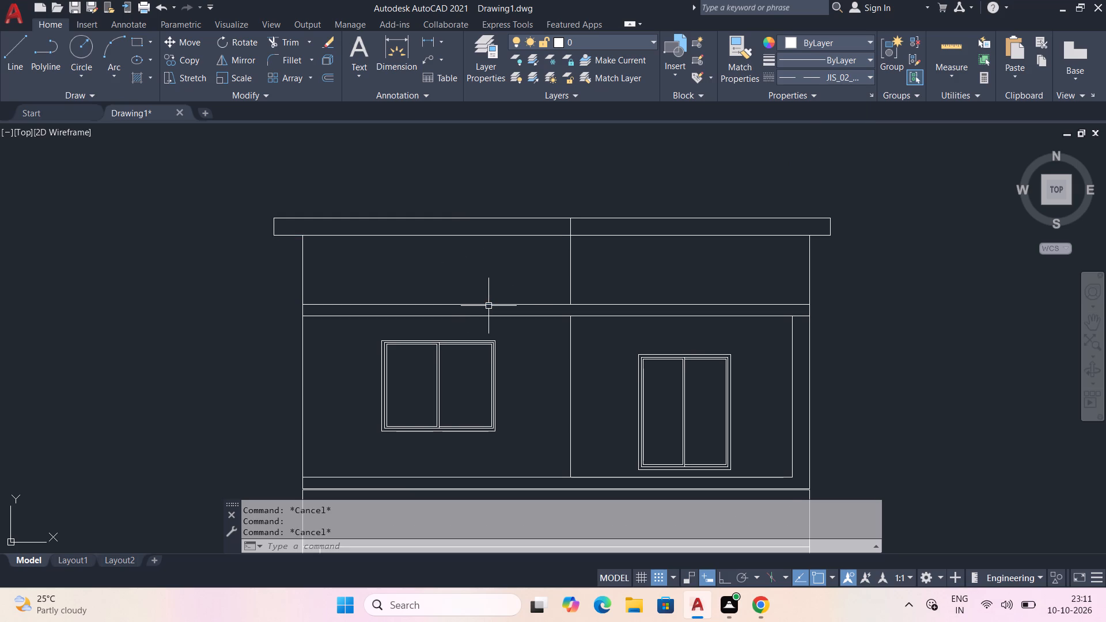
Trim away both horizontal band lines above the upper floor's left window, between the left side wall and the central vertical line.
{"action": "scroll", "coordinate": [543, 303], "scroll_direction": "up", "scroll_amount": 2}
{"action": "scroll", "coordinate": [551, 310], "scroll_direction": "down", "scroll_amount": 2}
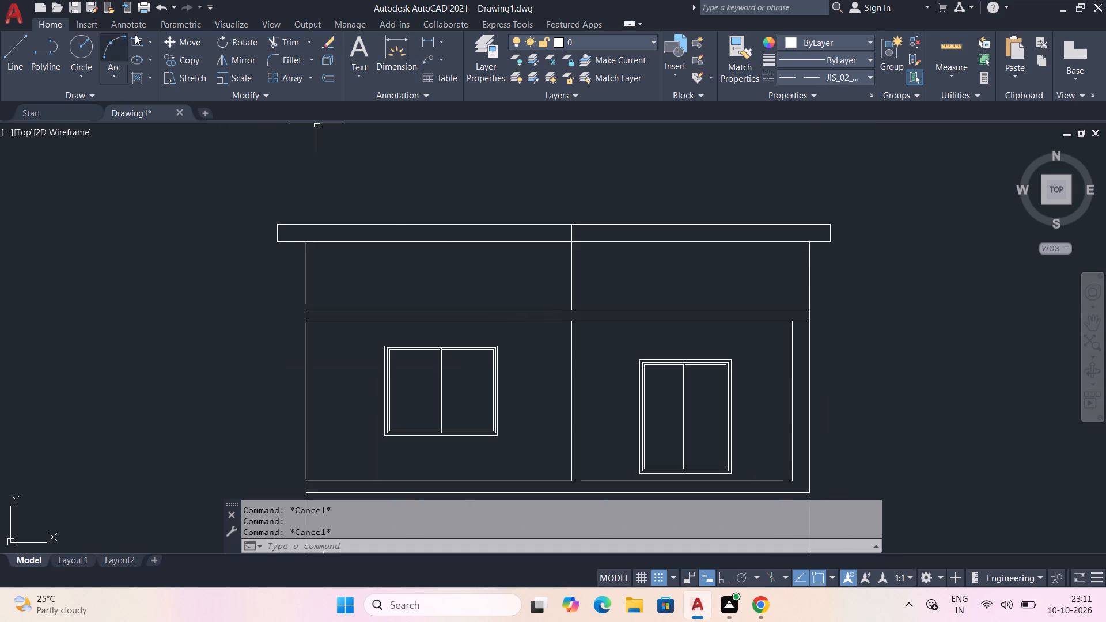
{"action": "left_click", "coordinate": [302, 40]}
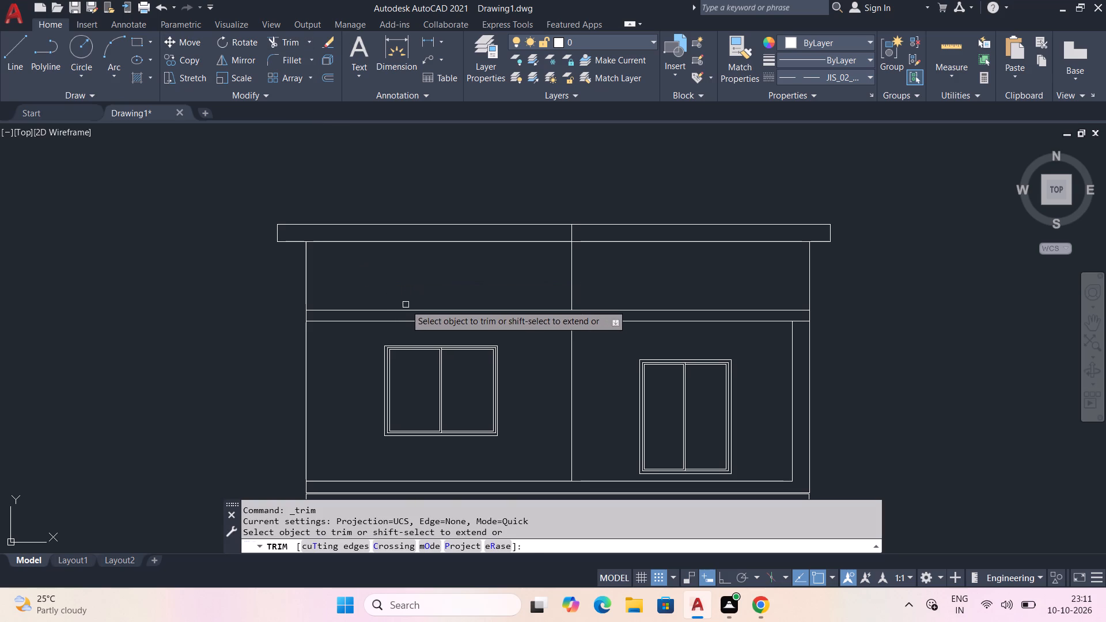
{"action": "left_click", "coordinate": [408, 309]}
{"action": "triple_click", "coordinate": [423, 310]}
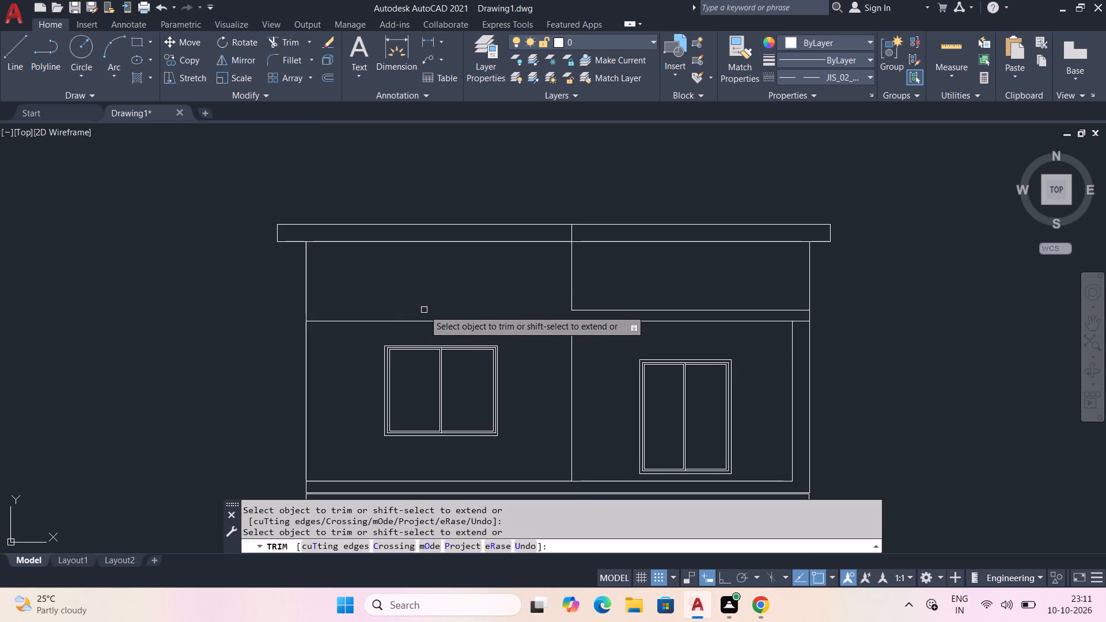
{"action": "left_click", "coordinate": [414, 321]}
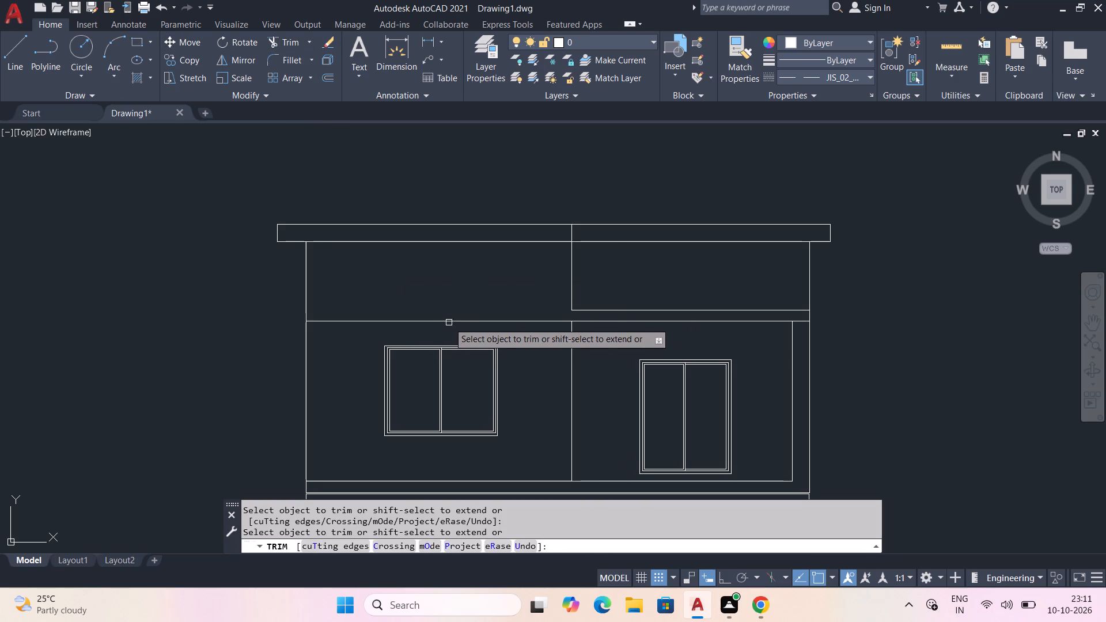
{"action": "triple_click", "coordinate": [450, 320]}
{"action": "key", "text": "Escape"}
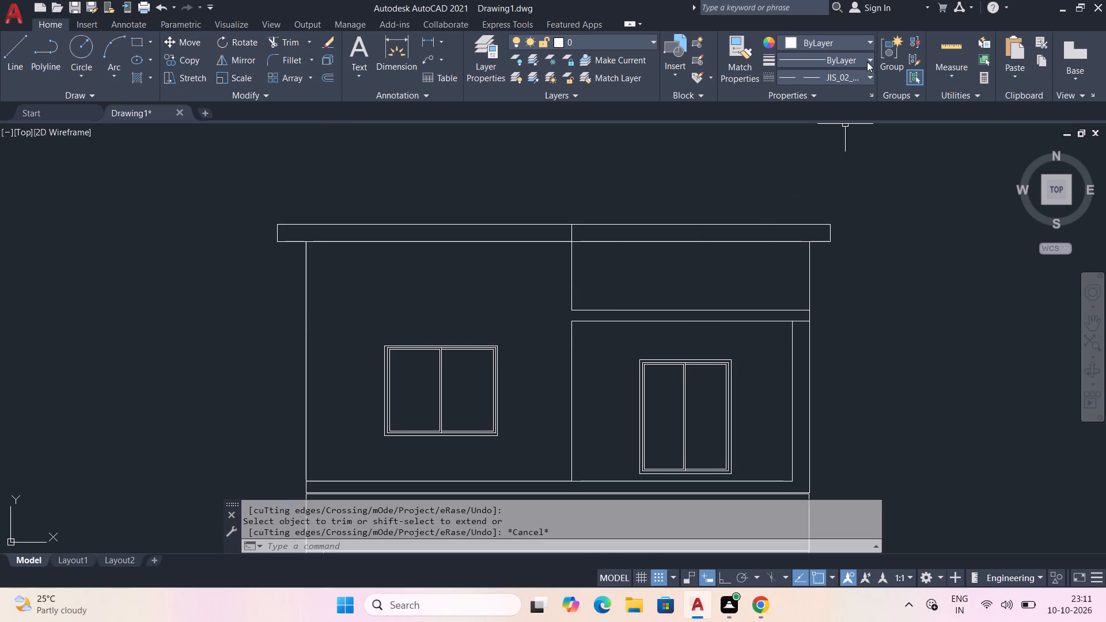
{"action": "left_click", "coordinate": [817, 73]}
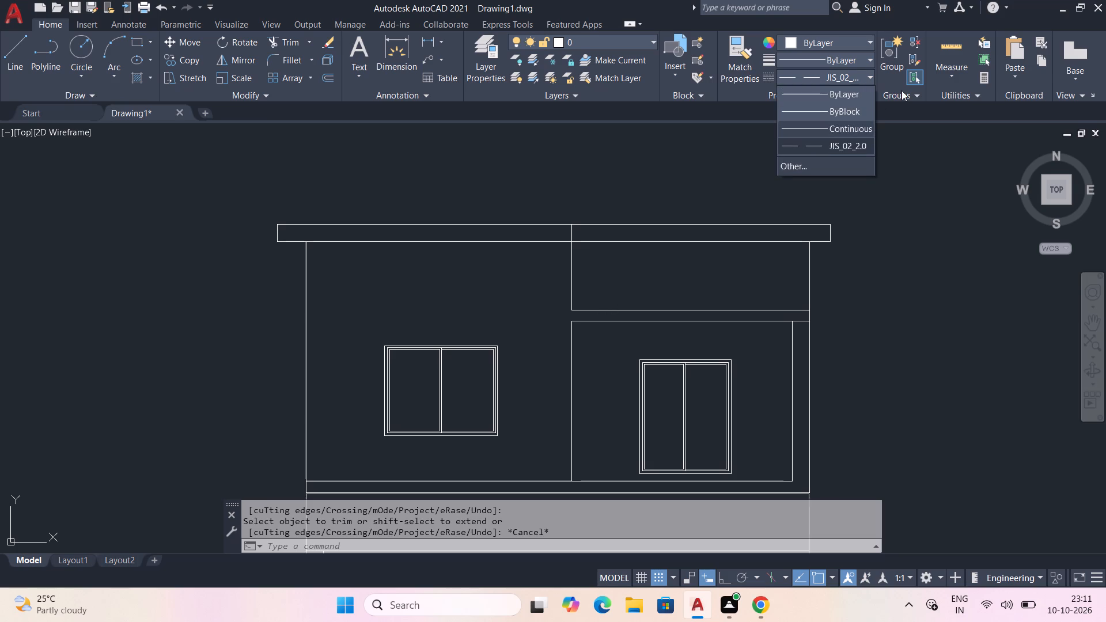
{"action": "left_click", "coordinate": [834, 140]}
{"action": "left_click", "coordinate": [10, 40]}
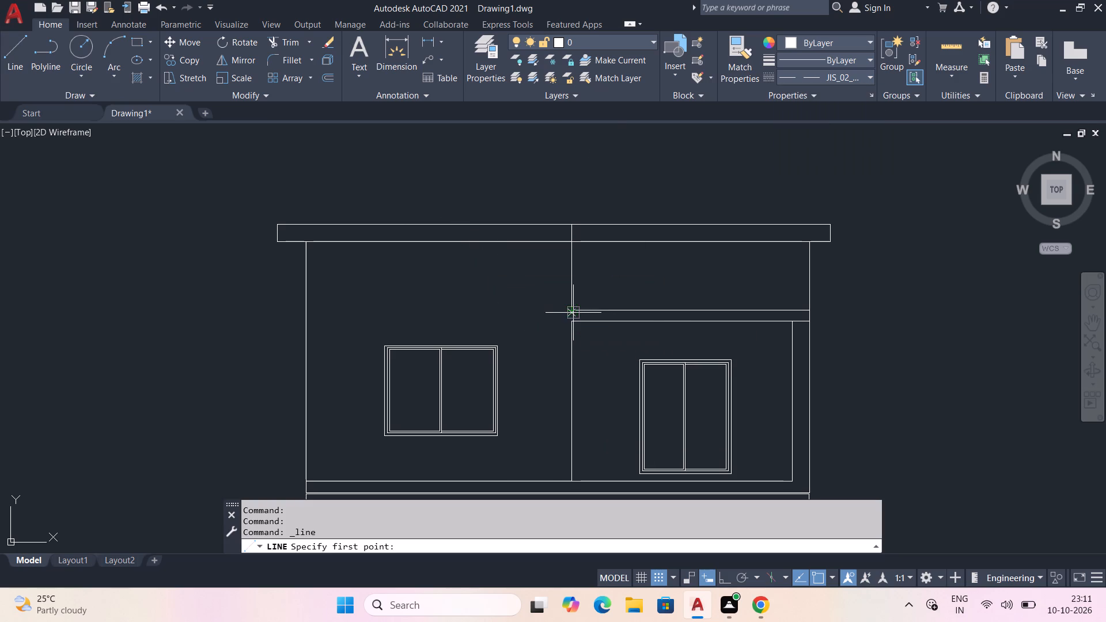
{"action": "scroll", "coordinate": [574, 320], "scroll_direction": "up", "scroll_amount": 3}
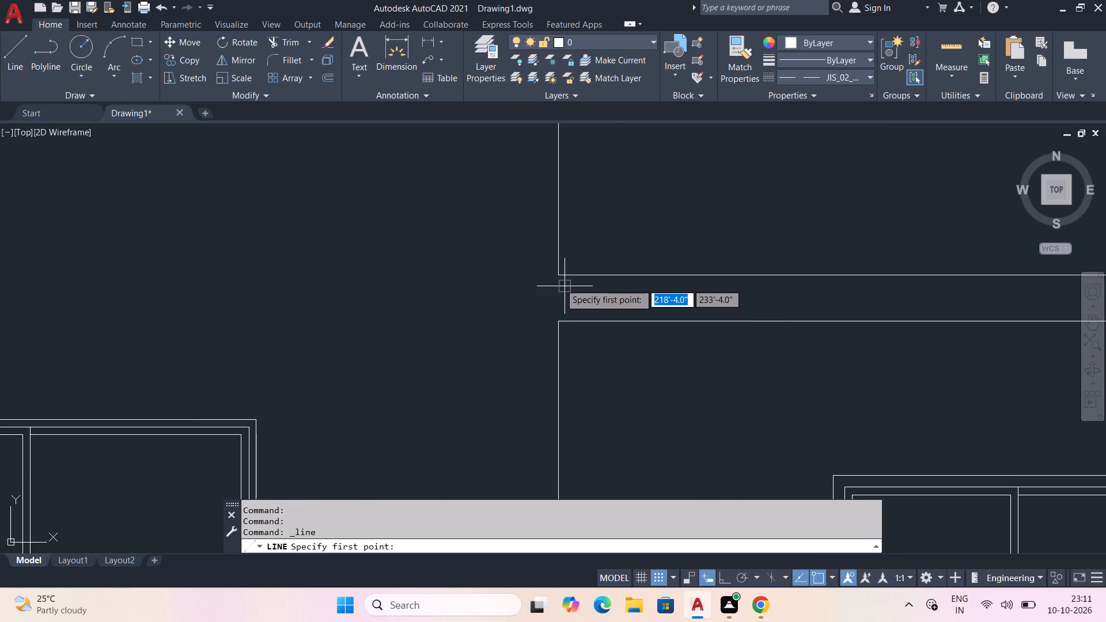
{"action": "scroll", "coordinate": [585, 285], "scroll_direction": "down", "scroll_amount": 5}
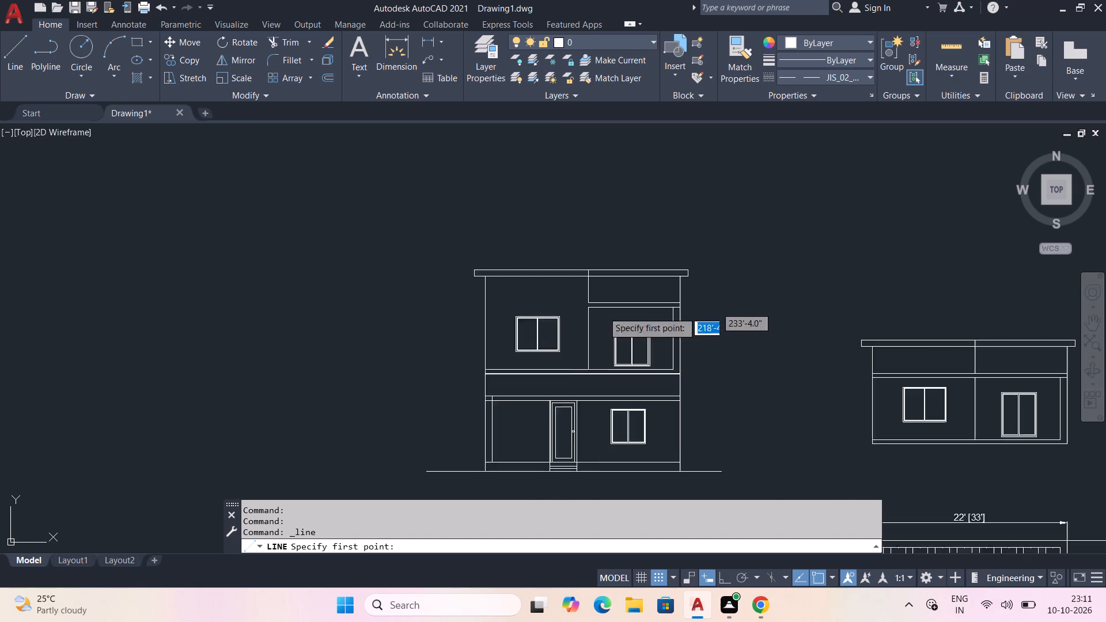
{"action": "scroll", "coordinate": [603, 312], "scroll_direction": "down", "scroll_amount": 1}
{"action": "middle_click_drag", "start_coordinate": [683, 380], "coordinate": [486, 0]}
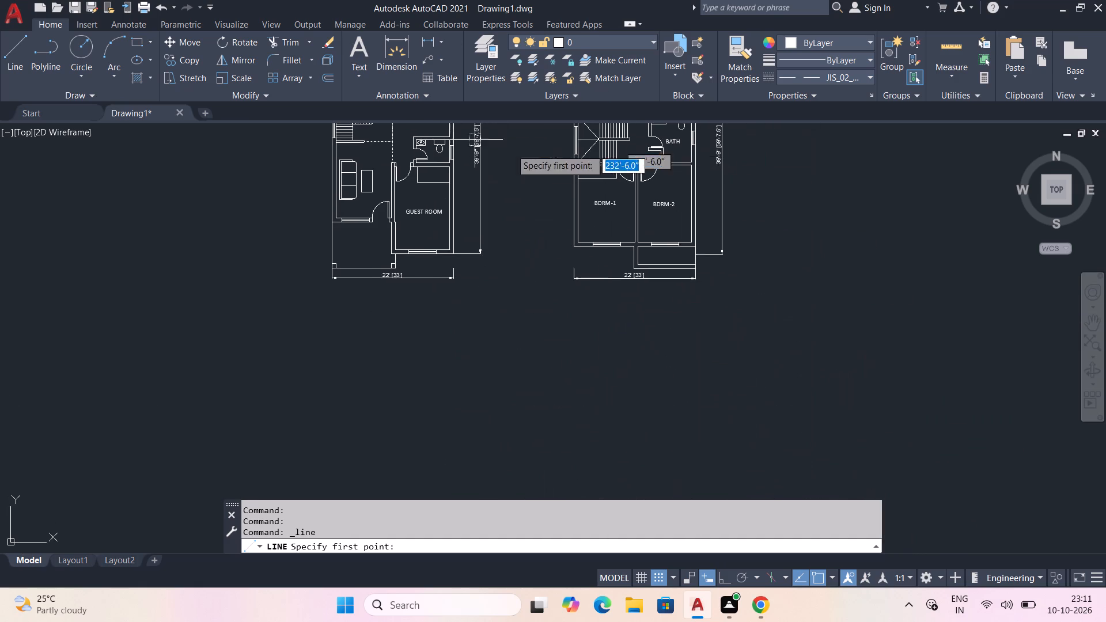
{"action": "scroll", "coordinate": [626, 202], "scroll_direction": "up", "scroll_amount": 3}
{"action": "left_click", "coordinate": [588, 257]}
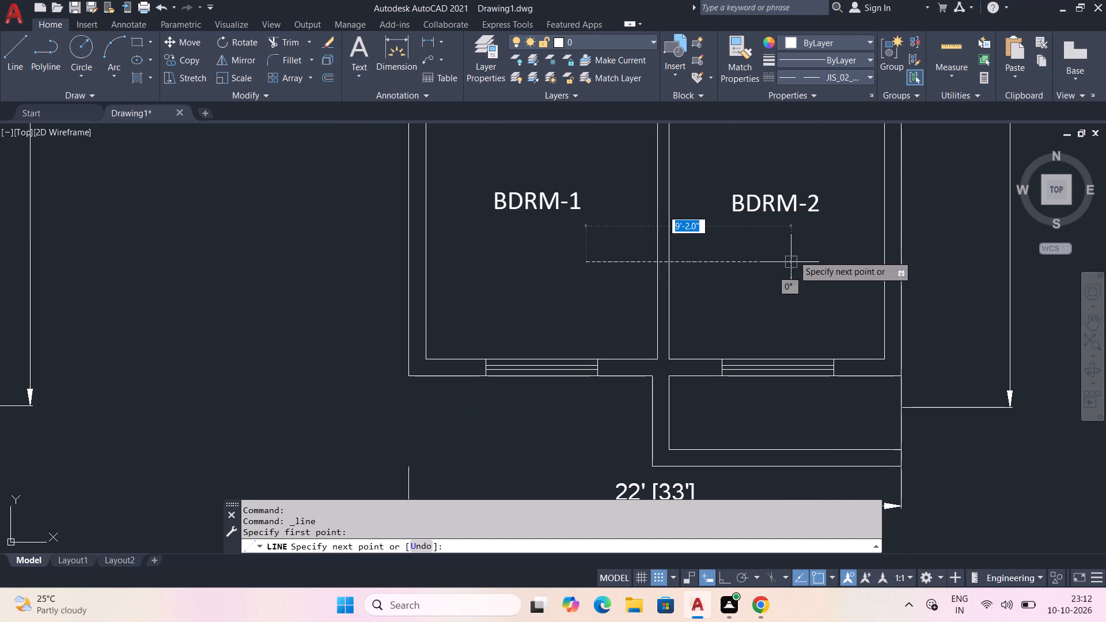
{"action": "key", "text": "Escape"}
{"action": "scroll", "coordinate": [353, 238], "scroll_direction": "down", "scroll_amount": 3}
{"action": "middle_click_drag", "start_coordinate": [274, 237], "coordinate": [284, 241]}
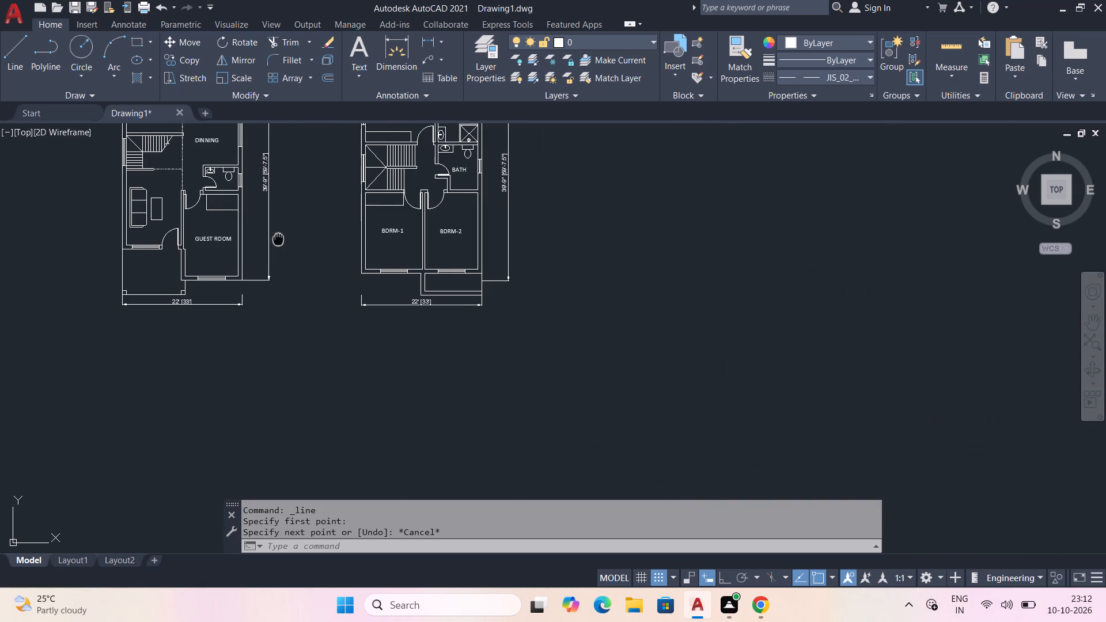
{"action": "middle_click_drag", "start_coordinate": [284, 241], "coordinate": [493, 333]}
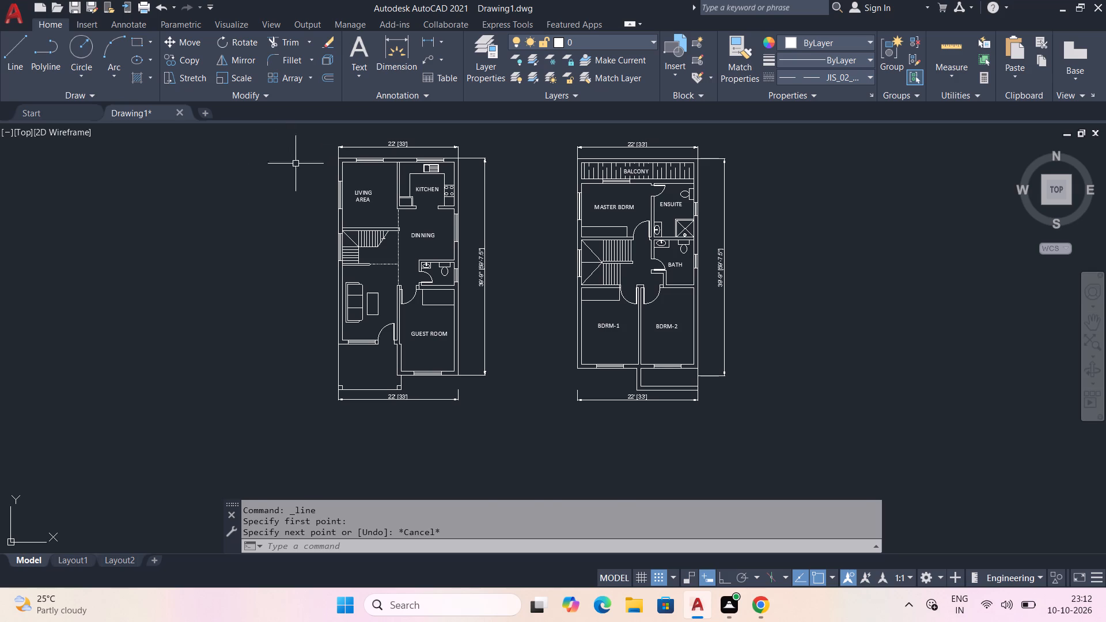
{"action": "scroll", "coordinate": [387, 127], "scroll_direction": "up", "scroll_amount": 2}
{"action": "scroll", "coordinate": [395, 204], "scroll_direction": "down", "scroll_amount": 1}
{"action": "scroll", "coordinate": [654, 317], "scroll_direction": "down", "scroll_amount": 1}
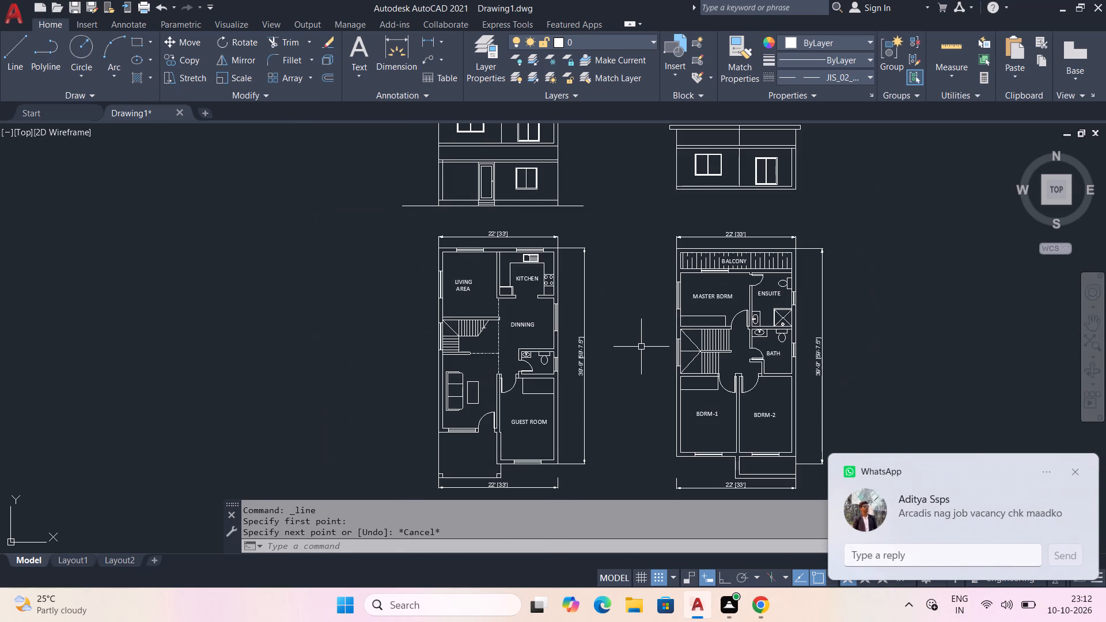
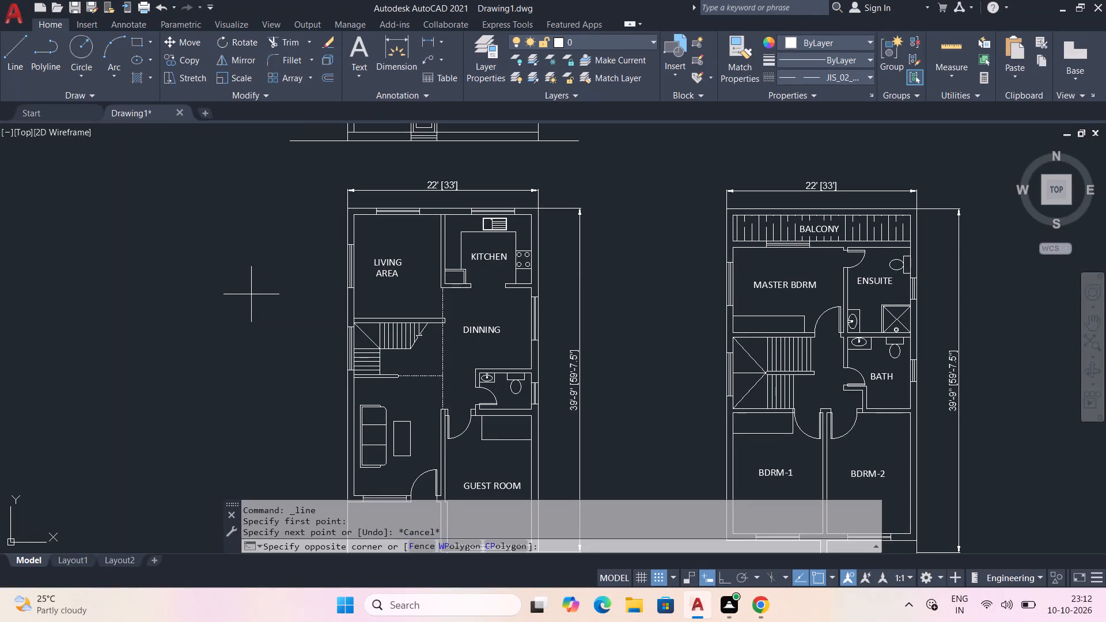
Delete the separate single-storey elevation above the first-floor plan.
{"action": "scroll", "coordinate": [272, 298], "scroll_direction": "down", "scroll_amount": 2}
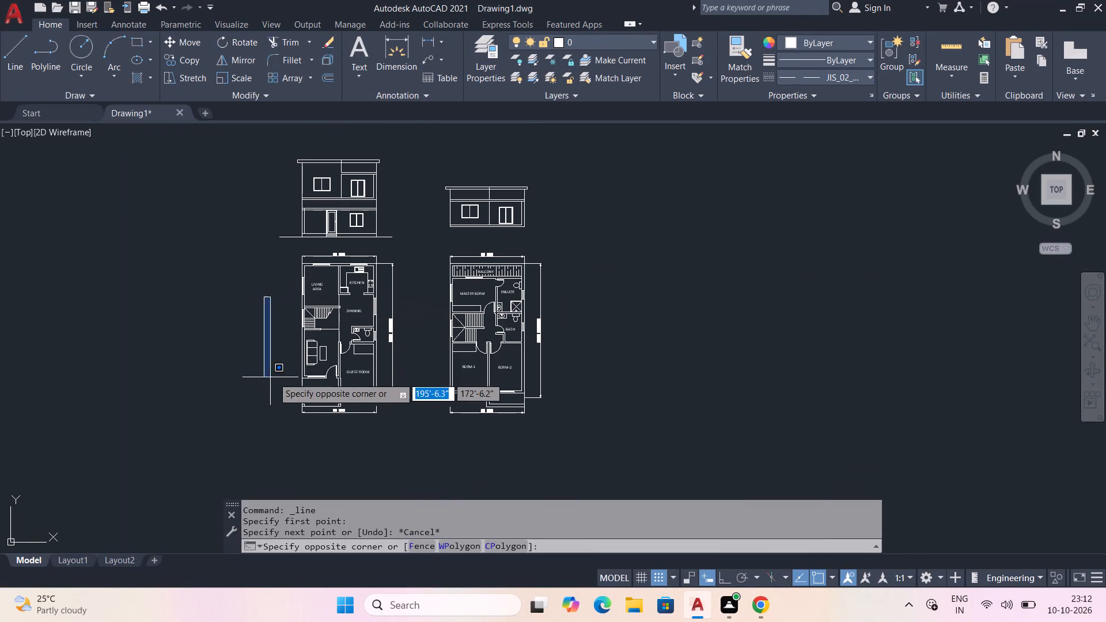
{"action": "scroll", "coordinate": [256, 369], "scroll_direction": "down", "scroll_amount": 1}
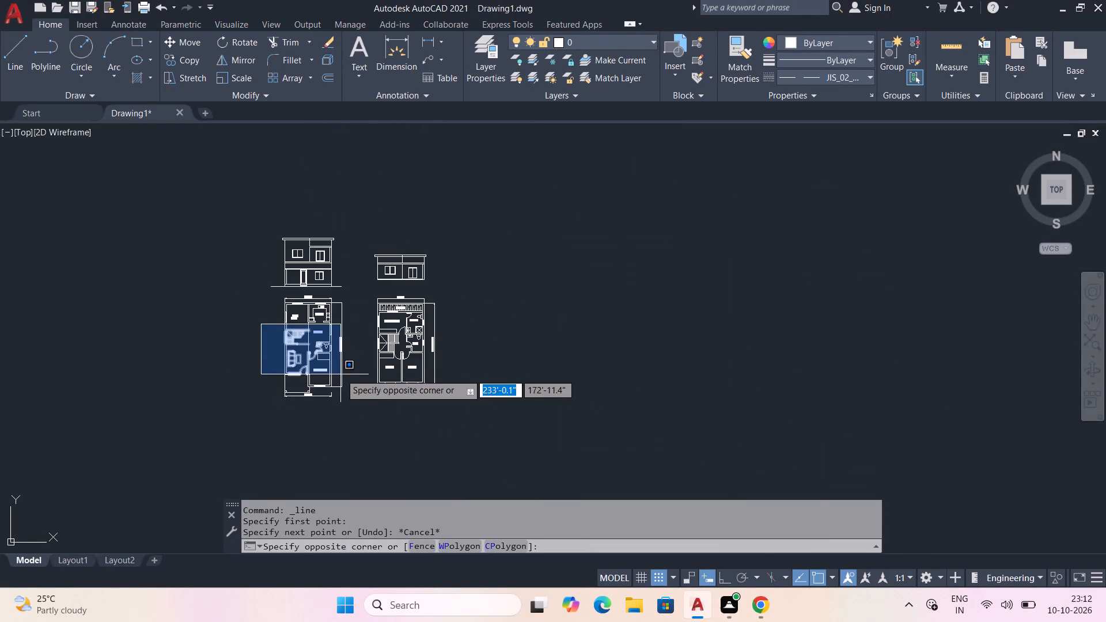
{"action": "left_click", "coordinate": [207, 196]}
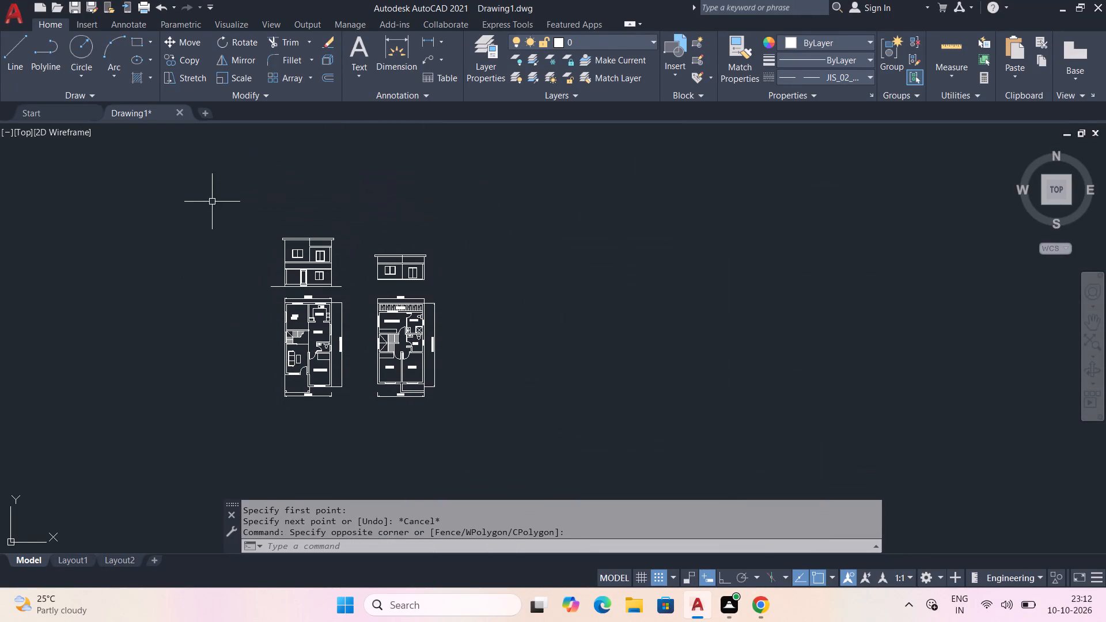
{"action": "scroll", "coordinate": [385, 220], "scroll_direction": "up", "scroll_amount": 1}
{"action": "left_click", "coordinate": [354, 256]}
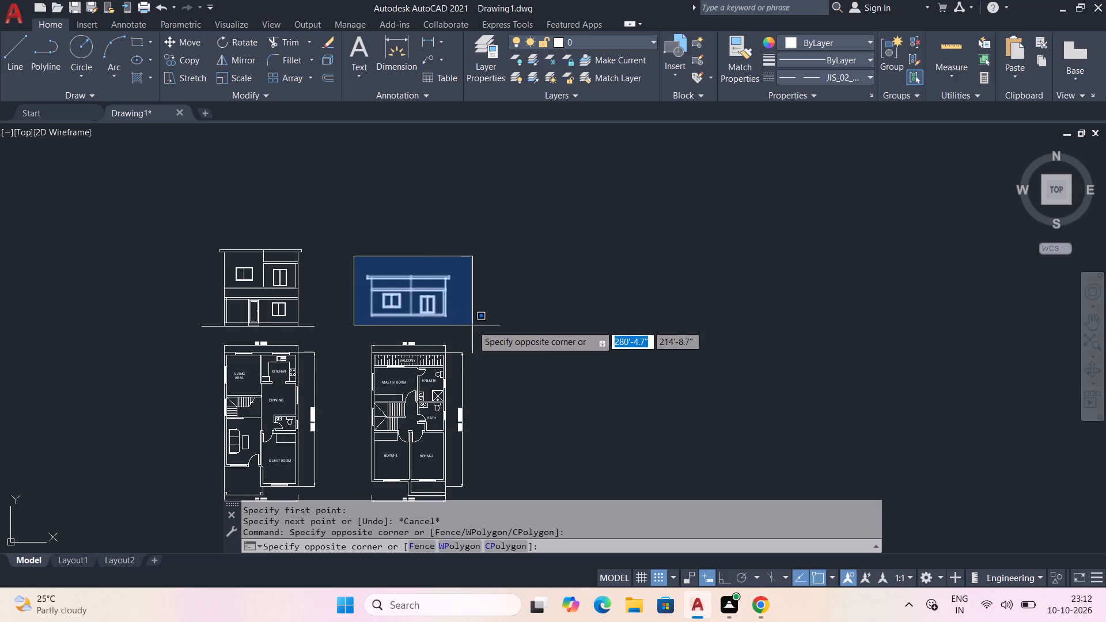
{"action": "left_click", "coordinate": [472, 325]}
{"action": "key", "text": "Delete"}
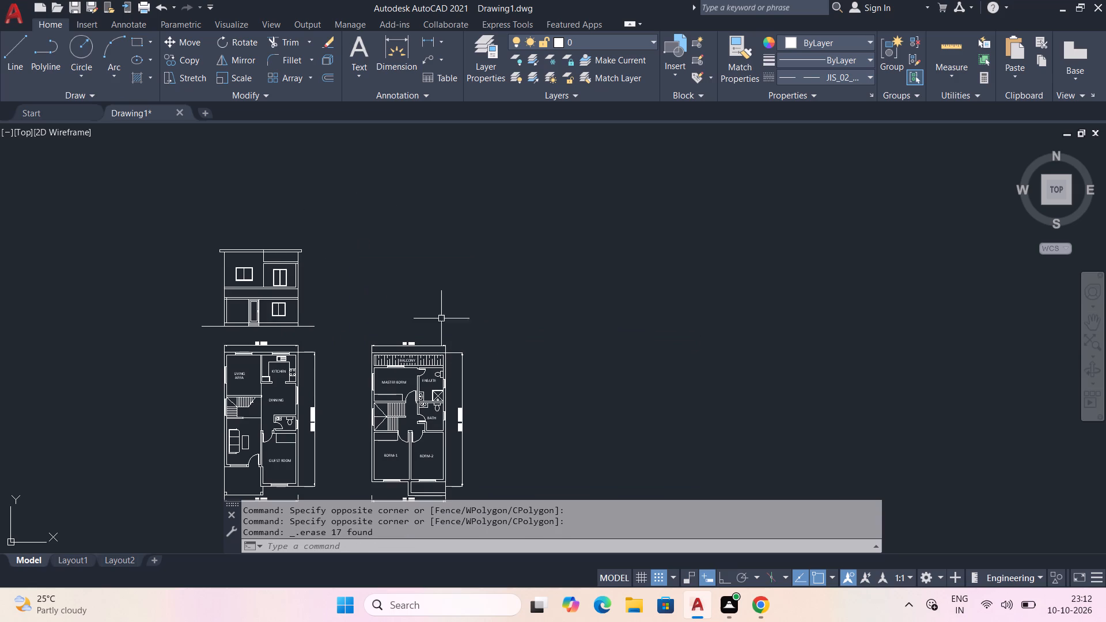
Move the complete two-storey front elevation from above the ground-floor plan to the empty area below the two floor plans.
{"action": "middle_click_drag", "start_coordinate": [292, 305], "coordinate": [493, 246]}
{"action": "left_click", "coordinate": [402, 177]}
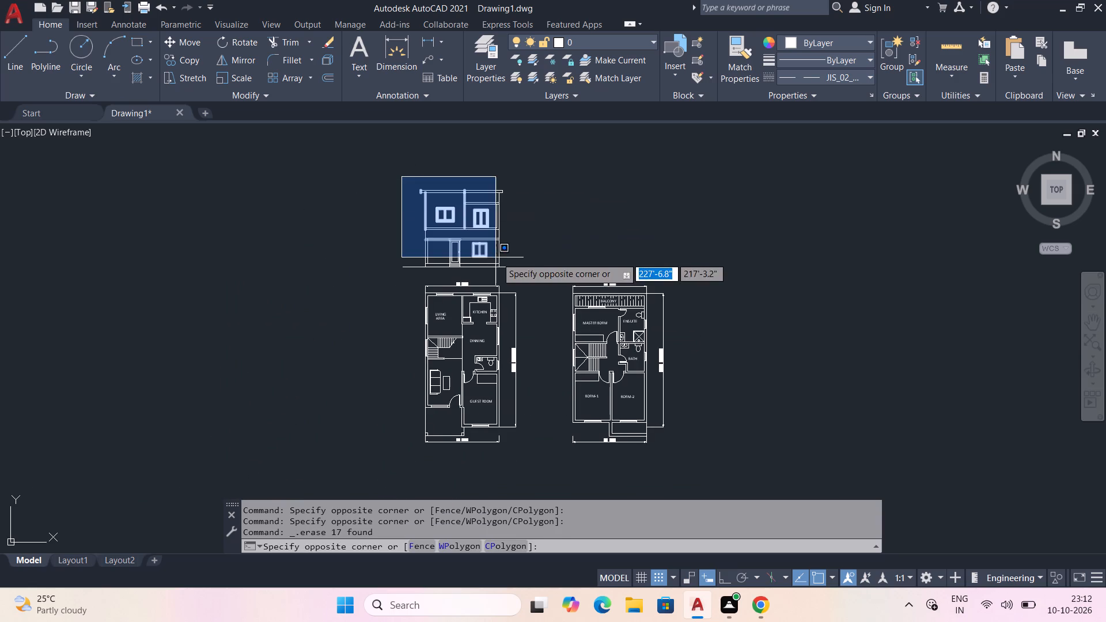
{"action": "left_click", "coordinate": [535, 279]}
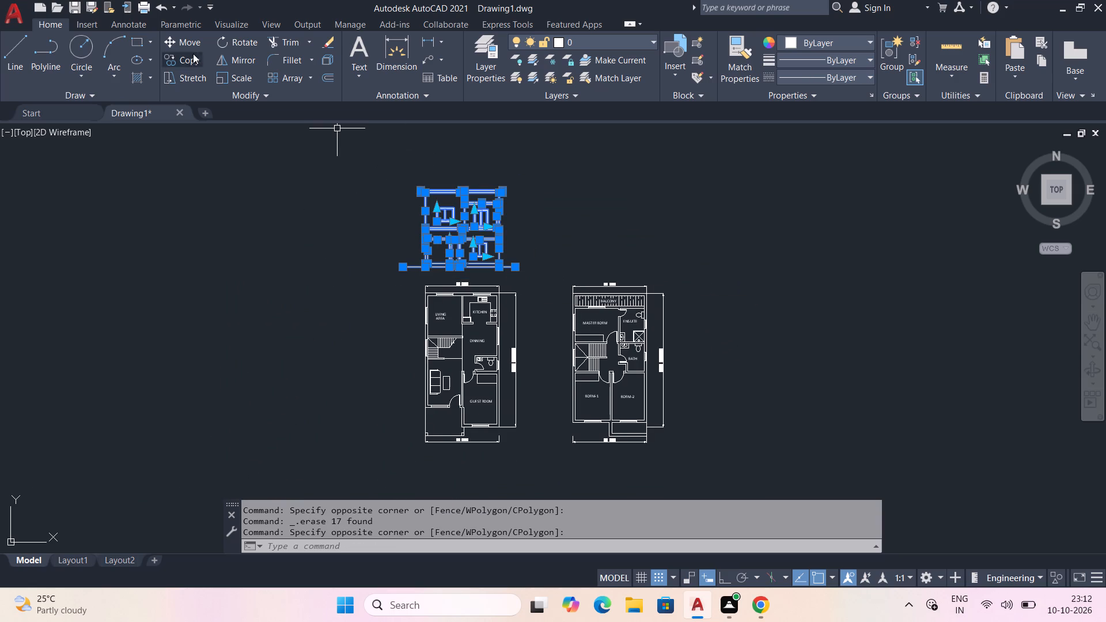
{"action": "left_click", "coordinate": [192, 44]}
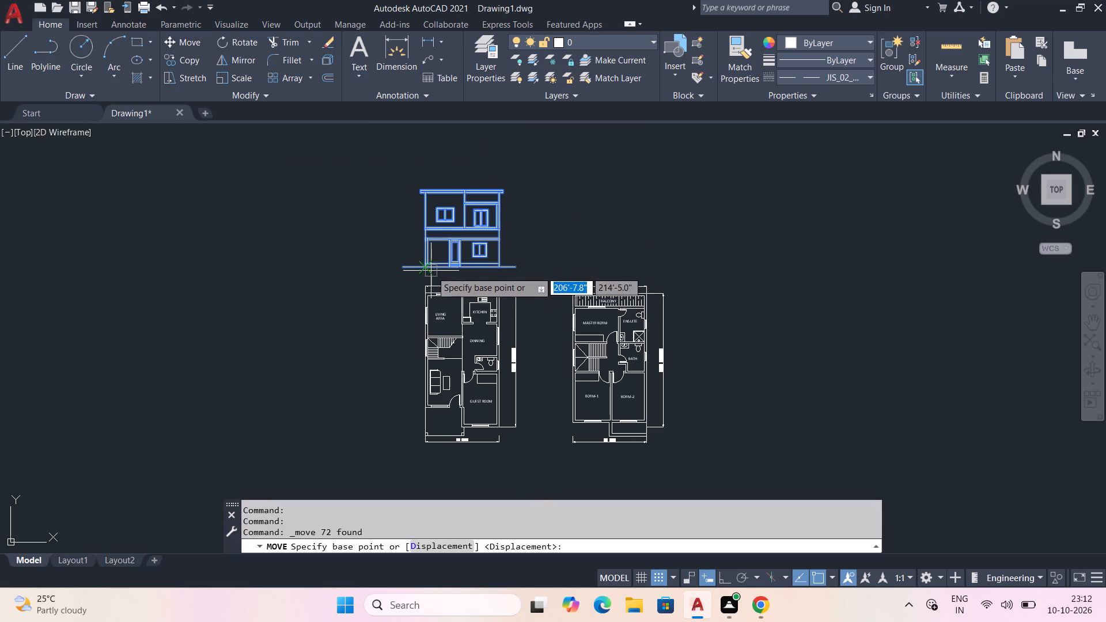
{"action": "left_click", "coordinate": [429, 271]}
{"action": "middle_click_drag", "start_coordinate": [510, 453], "coordinate": [521, 303]}
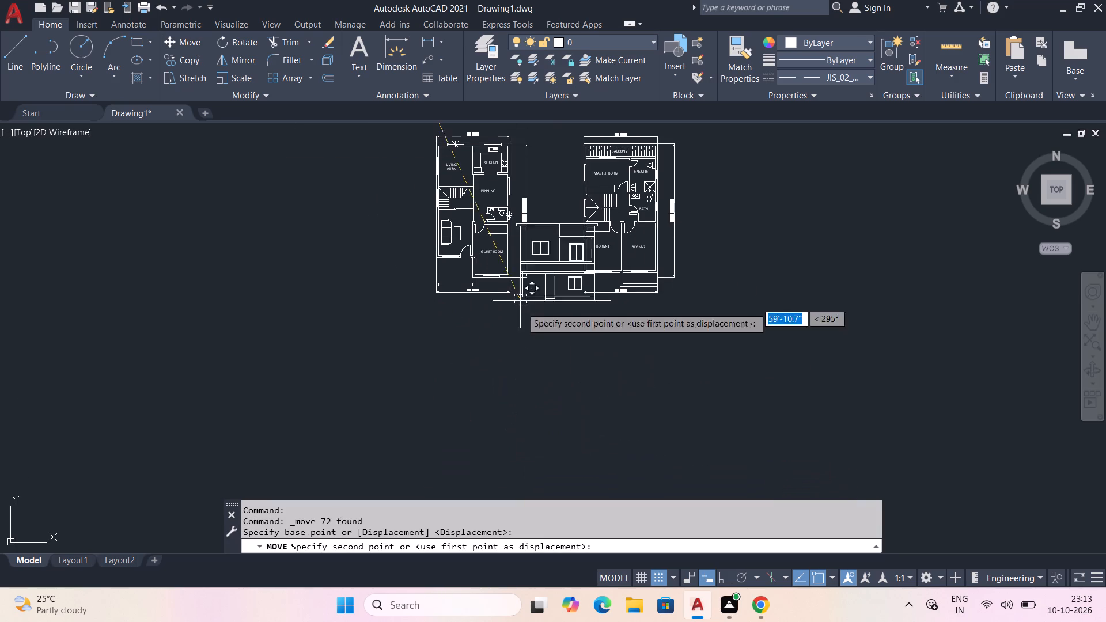
{"action": "left_click", "coordinate": [523, 411]}
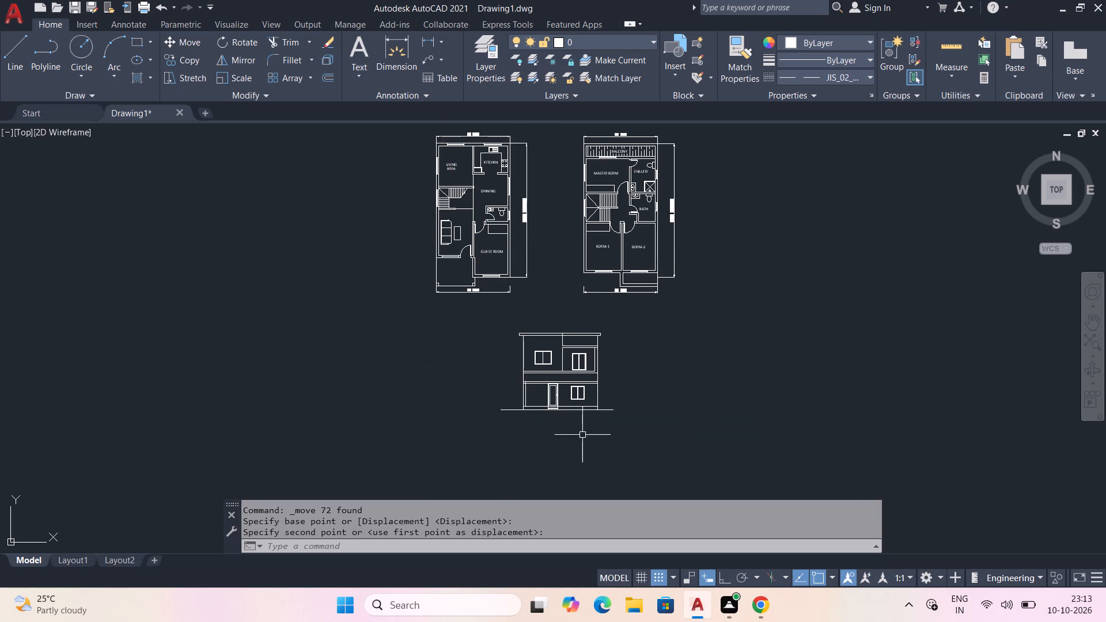
Move the two-storey elevation again so it sits mostly beneath the ground-floor plan, just below its 22' width dimension.
{"action": "left_click", "coordinate": [498, 310]}
{"action": "left_click", "coordinate": [616, 428]}
{"action": "scroll", "coordinate": [331, 175], "scroll_direction": "up", "scroll_amount": 1}
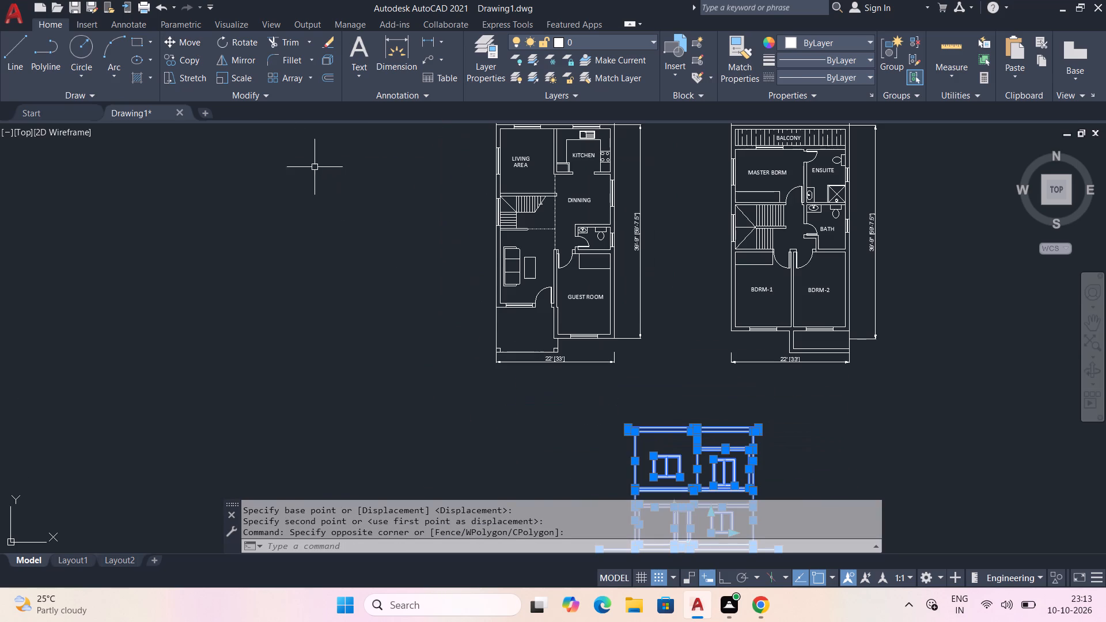
{"action": "left_click", "coordinate": [186, 46]}
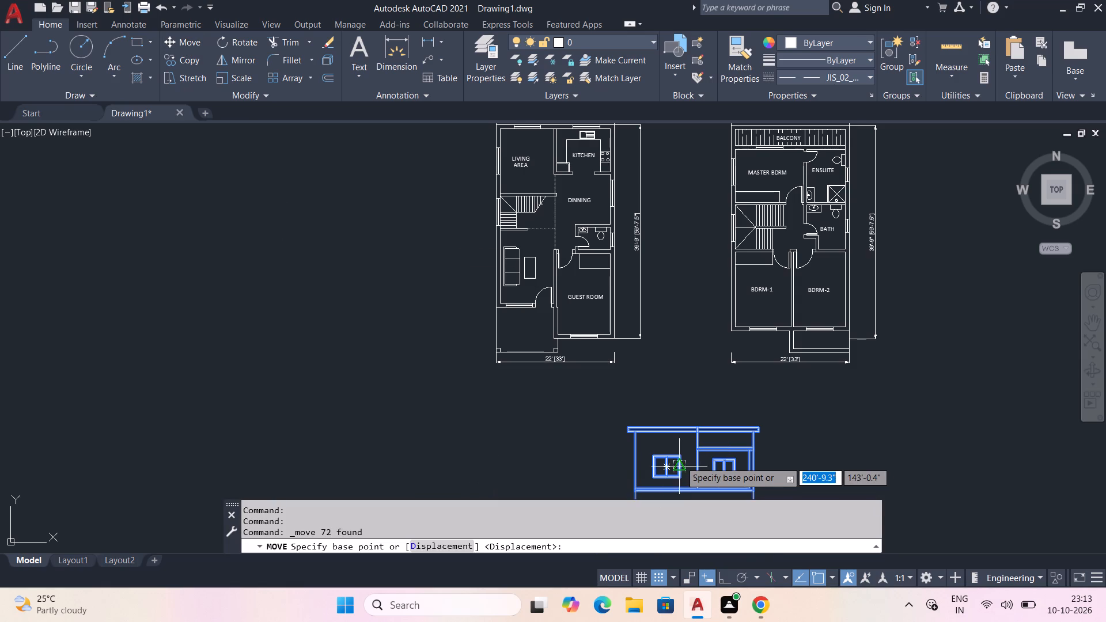
{"action": "middle_click_drag", "start_coordinate": [531, 459], "coordinate": [529, 400]}
{"action": "middle_click_drag", "start_coordinate": [559, 407], "coordinate": [559, 385]}
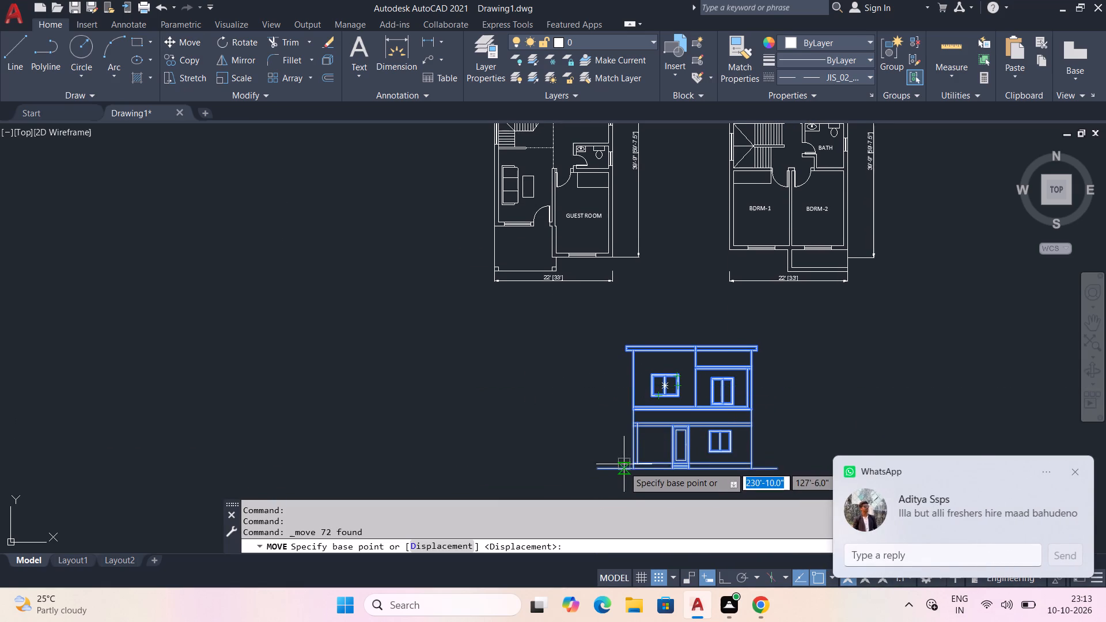
{"action": "left_click", "coordinate": [628, 467]}
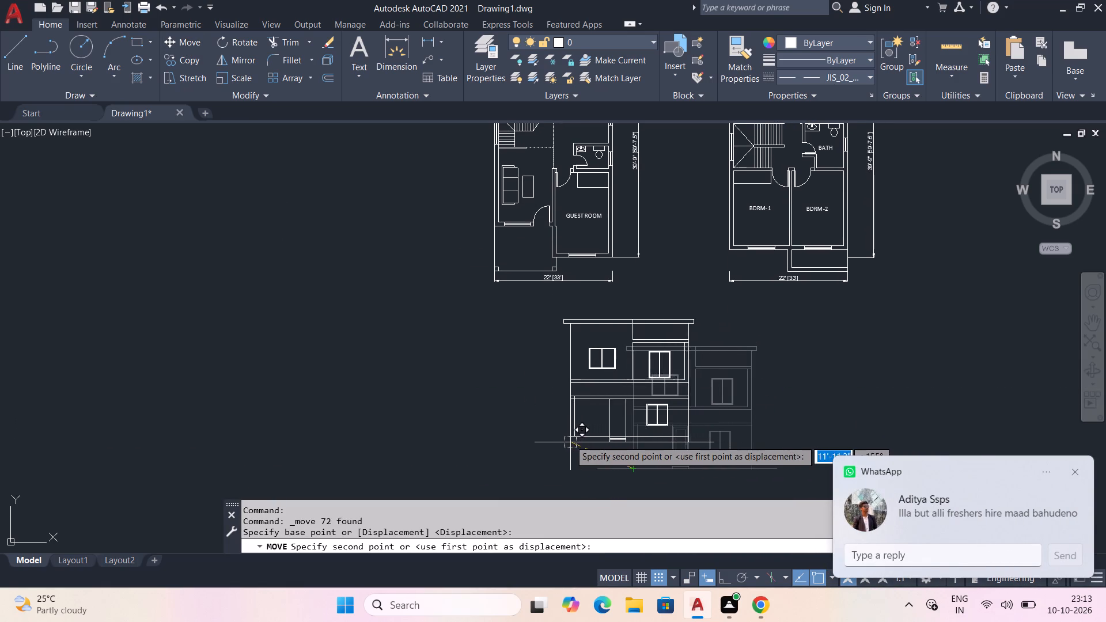
{"action": "left_click", "coordinate": [536, 449]}
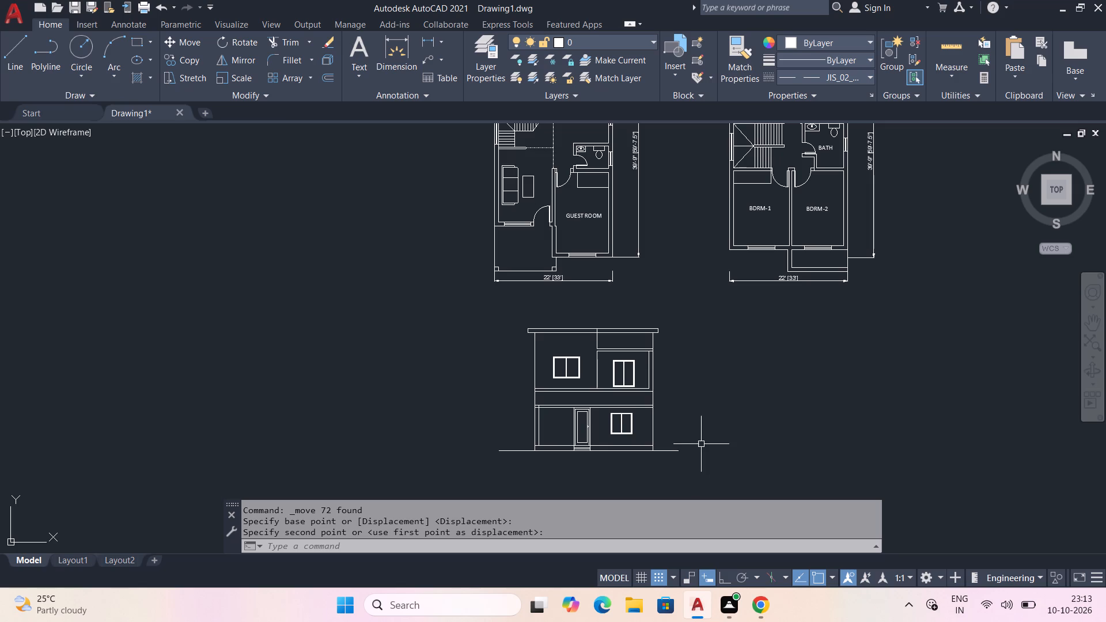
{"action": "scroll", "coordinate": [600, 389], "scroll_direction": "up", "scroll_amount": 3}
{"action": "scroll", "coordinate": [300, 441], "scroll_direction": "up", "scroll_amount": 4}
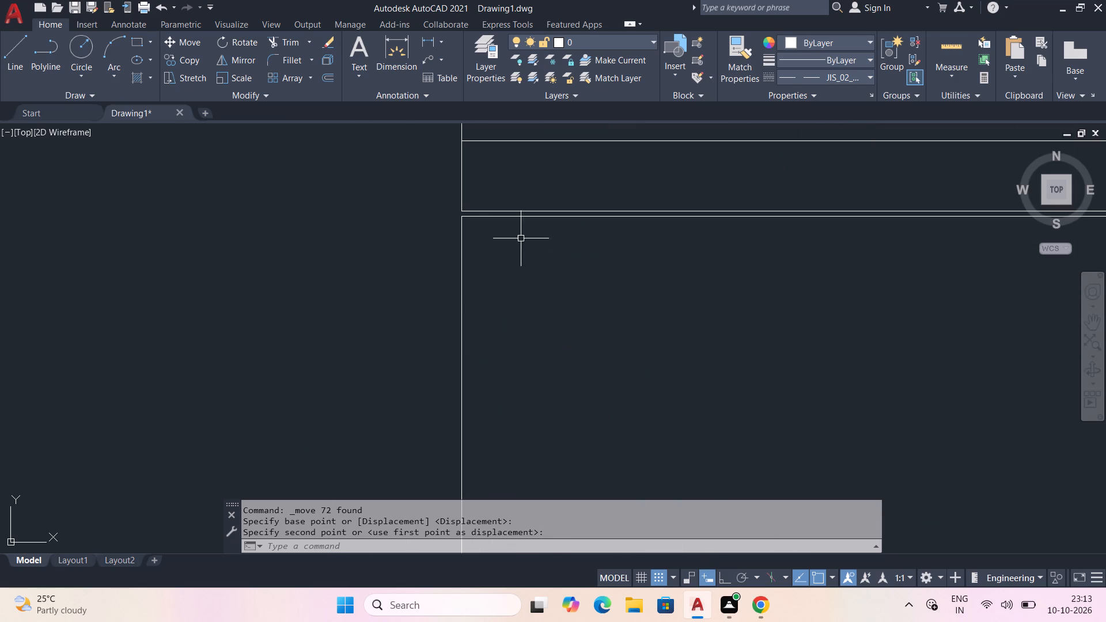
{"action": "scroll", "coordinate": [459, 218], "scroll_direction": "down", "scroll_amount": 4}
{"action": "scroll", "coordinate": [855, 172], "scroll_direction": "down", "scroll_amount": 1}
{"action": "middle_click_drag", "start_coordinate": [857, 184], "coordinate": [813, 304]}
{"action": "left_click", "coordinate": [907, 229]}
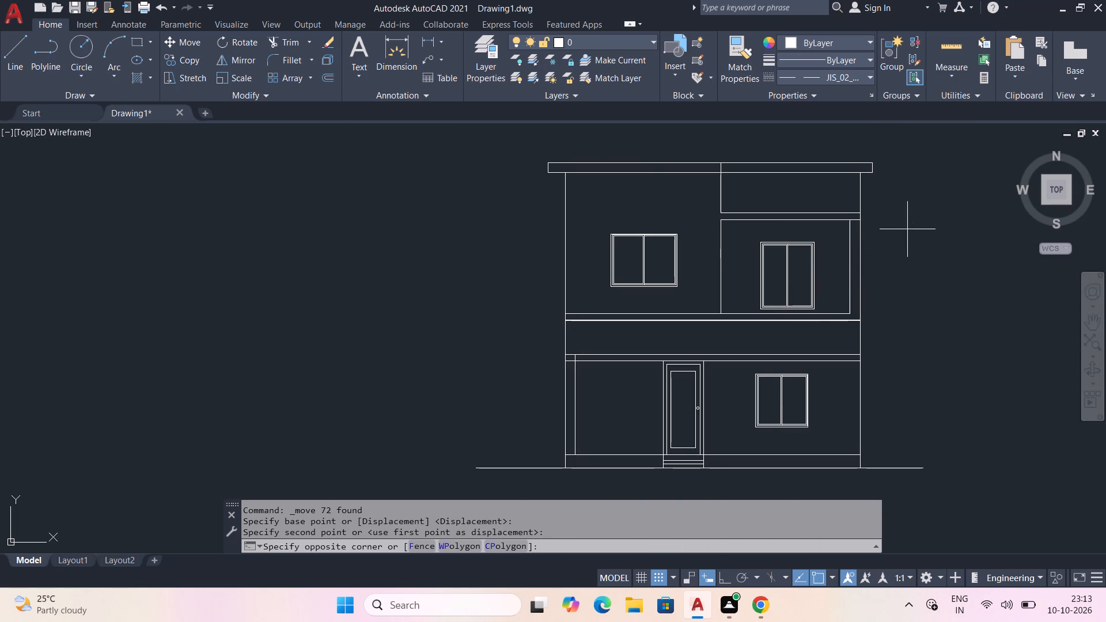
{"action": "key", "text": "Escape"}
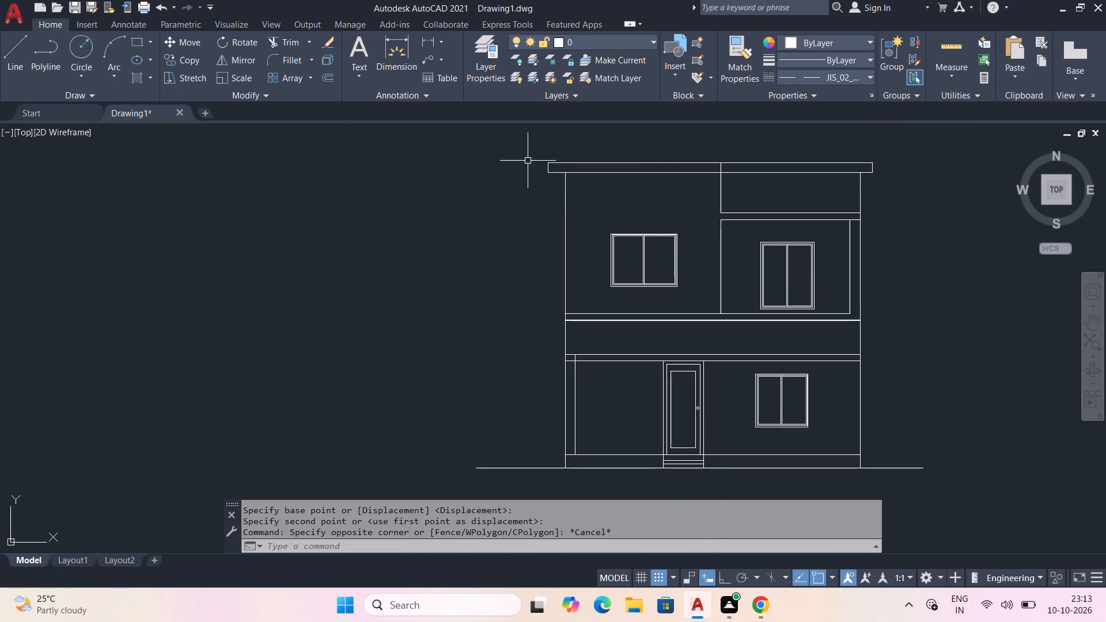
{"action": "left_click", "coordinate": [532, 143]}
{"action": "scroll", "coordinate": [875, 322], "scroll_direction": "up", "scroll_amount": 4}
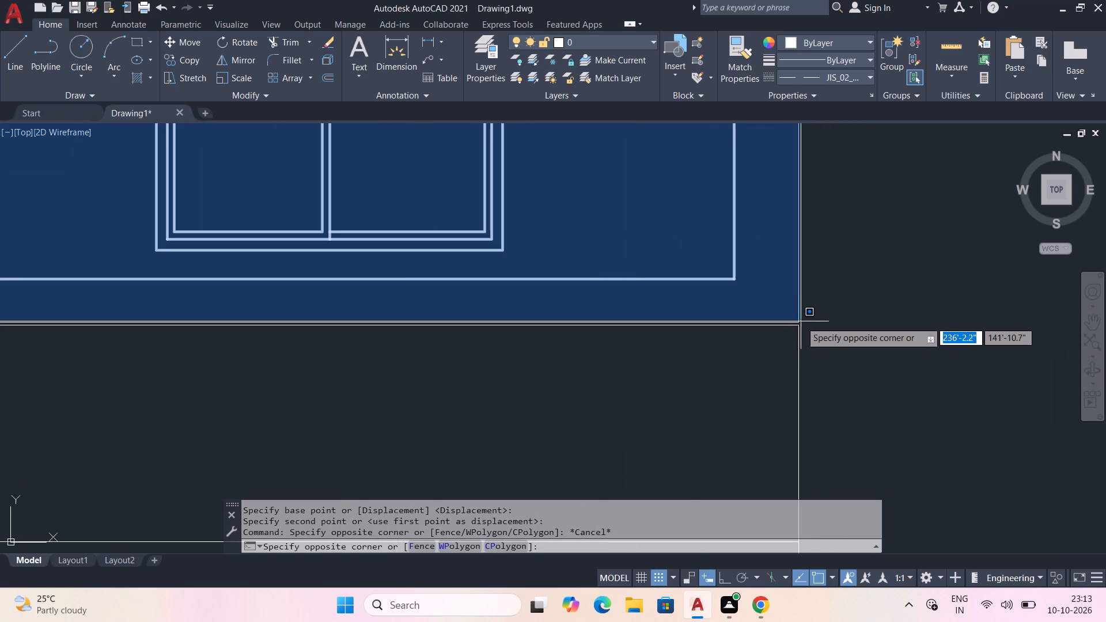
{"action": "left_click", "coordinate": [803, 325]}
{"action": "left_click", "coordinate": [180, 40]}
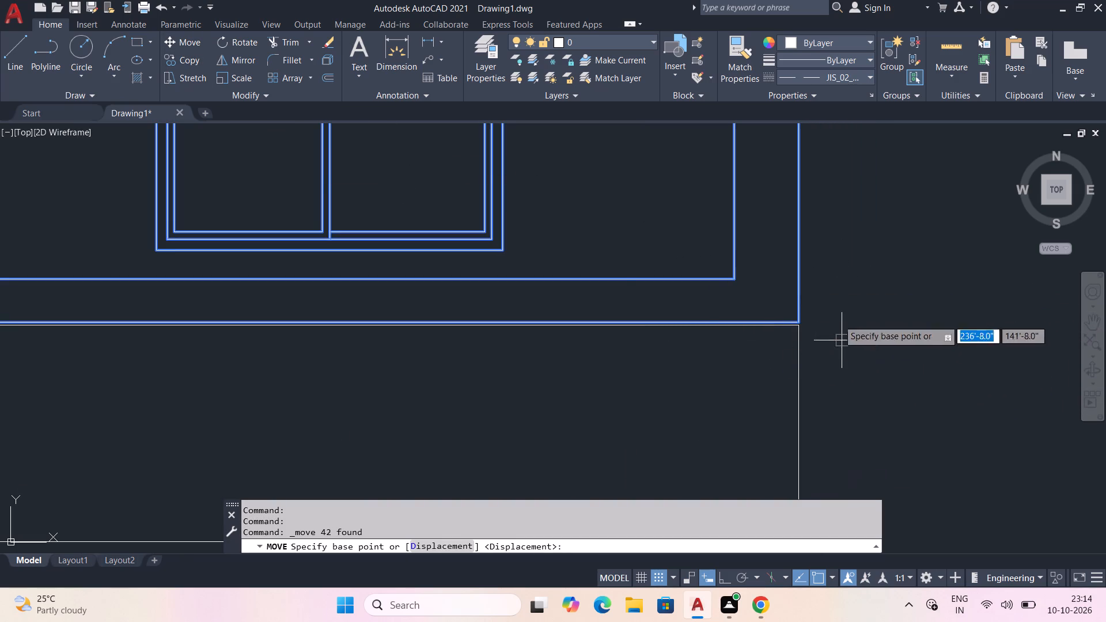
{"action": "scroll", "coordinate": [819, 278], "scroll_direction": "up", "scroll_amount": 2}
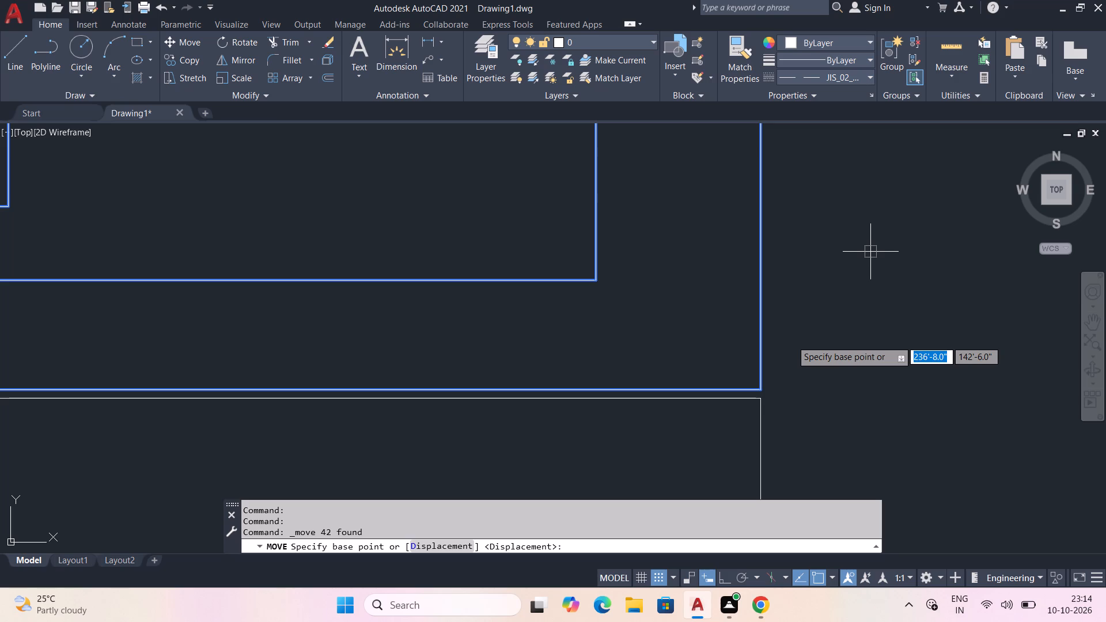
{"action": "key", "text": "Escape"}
Examine the two-storey elevation and its placement relative to the floor plans, dismissing the chat notifications.
{"action": "scroll", "coordinate": [791, 340], "scroll_direction": "down", "scroll_amount": 2}
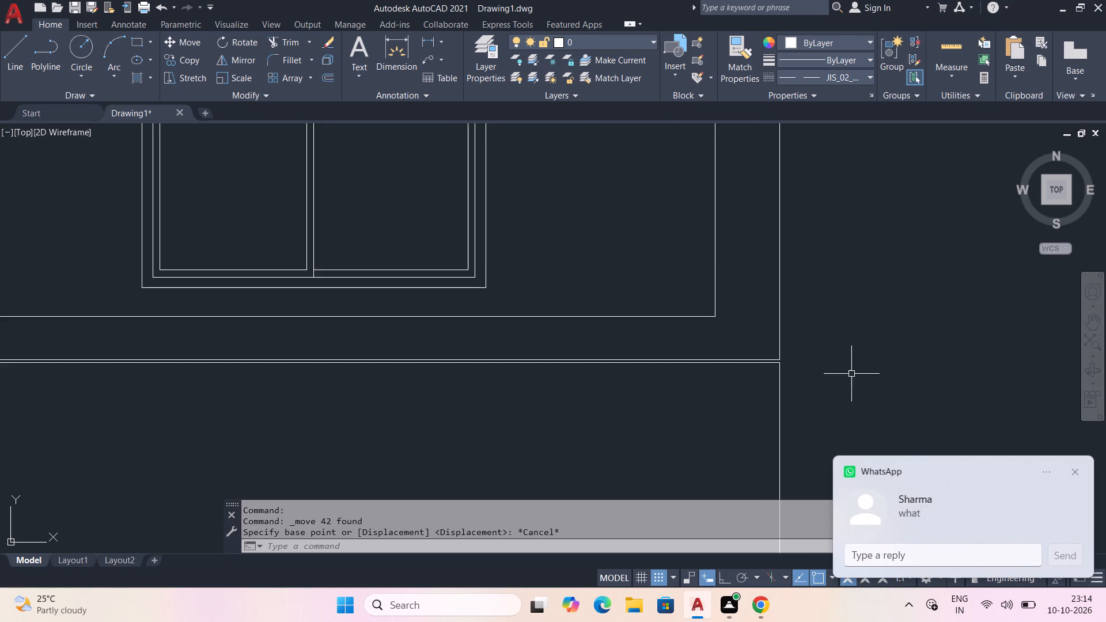
{"action": "middle_click_drag", "start_coordinate": [864, 375], "coordinate": [993, 327]}
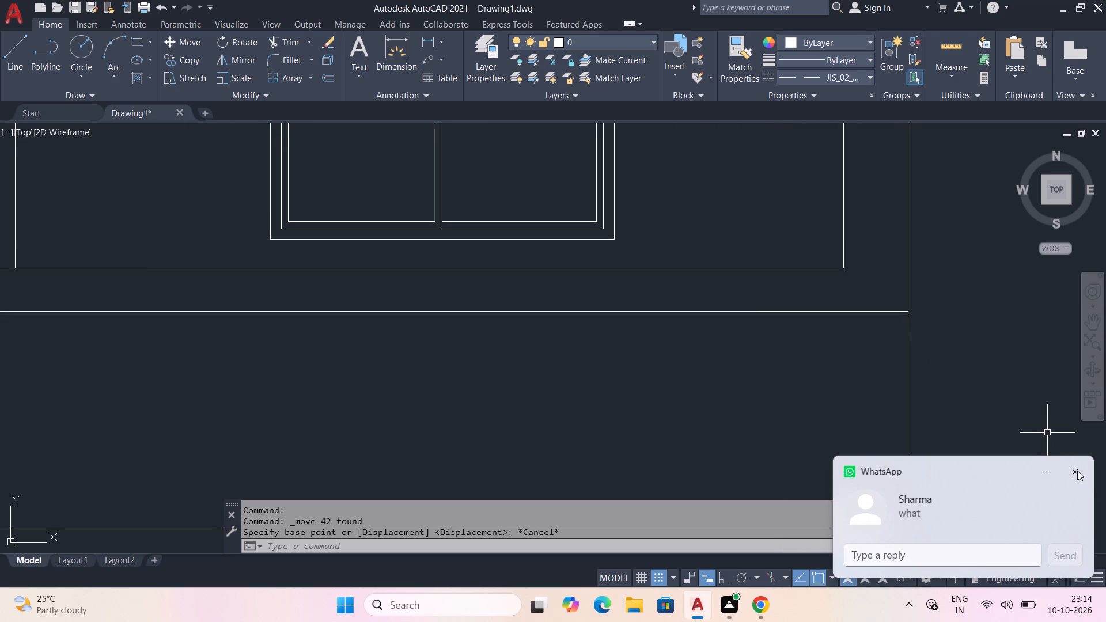
{"action": "left_click", "coordinate": [1077, 471]}
{"action": "scroll", "coordinate": [784, 414], "scroll_direction": "down", "scroll_amount": 1}
{"action": "middle_click_drag", "start_coordinate": [708, 389], "coordinate": [1040, 409]}
{"action": "scroll", "coordinate": [551, 357], "scroll_direction": "down", "scroll_amount": 2}
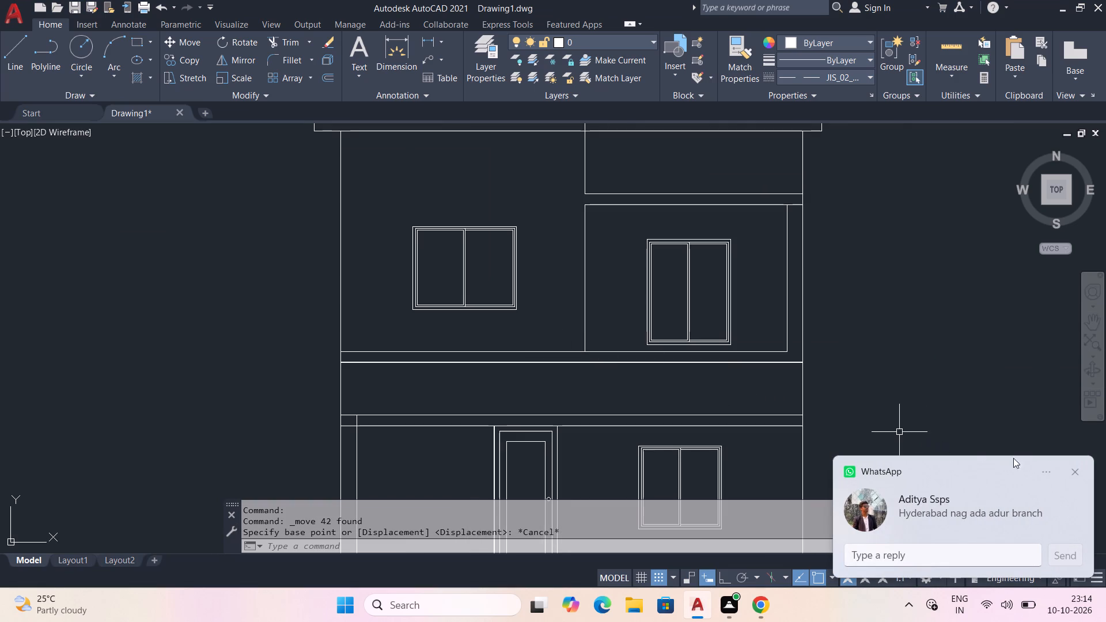
{"action": "left_click", "coordinate": [1078, 471]}
{"action": "scroll", "coordinate": [821, 428], "scroll_direction": "down", "scroll_amount": 2}
{"action": "middle_click_drag", "start_coordinate": [833, 427], "coordinate": [789, 331]}
{"action": "middle_click_drag", "start_coordinate": [866, 278], "coordinate": [835, 439]}
{"action": "middle_click_drag", "start_coordinate": [831, 361], "coordinate": [829, 376]}
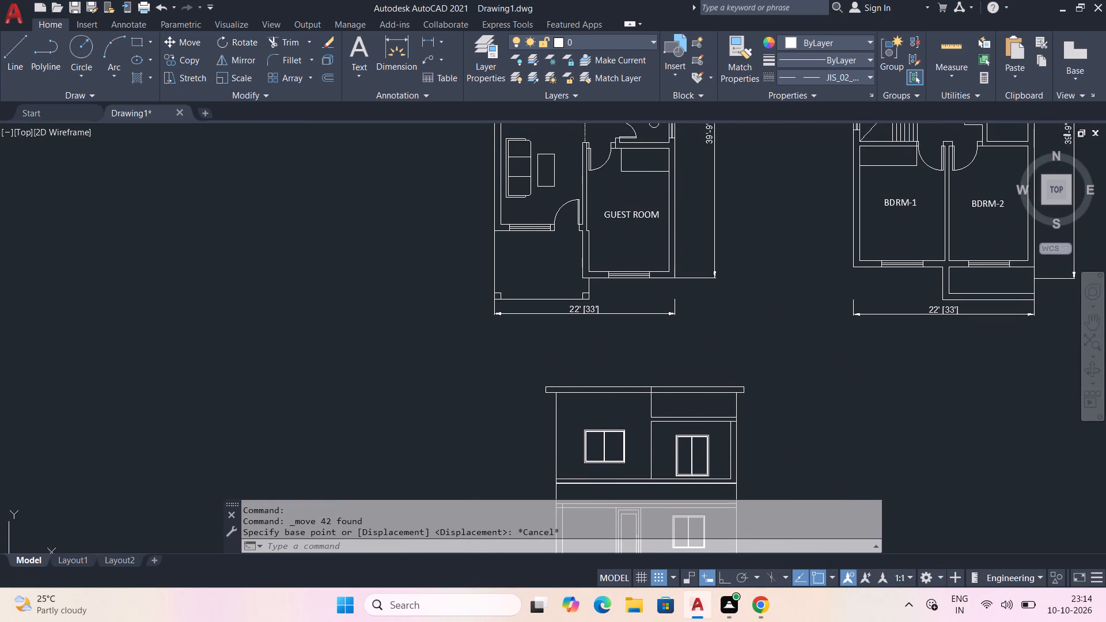
{"action": "scroll", "coordinate": [841, 368], "scroll_direction": "down", "scroll_amount": 1}
{"action": "middle_click_drag", "start_coordinate": [800, 378], "coordinate": [798, 283]}
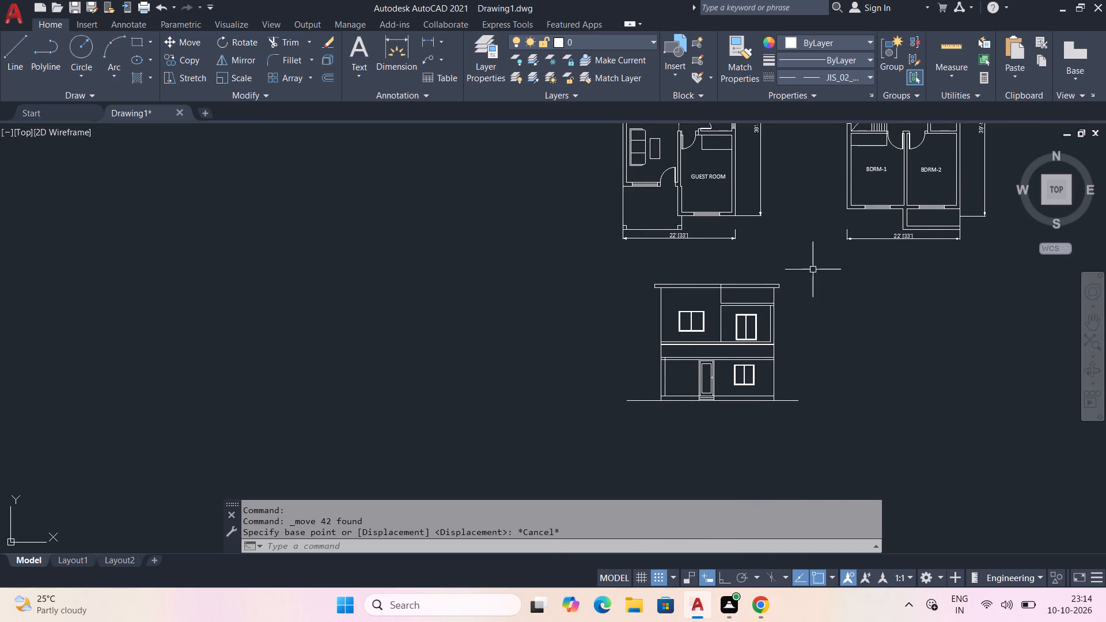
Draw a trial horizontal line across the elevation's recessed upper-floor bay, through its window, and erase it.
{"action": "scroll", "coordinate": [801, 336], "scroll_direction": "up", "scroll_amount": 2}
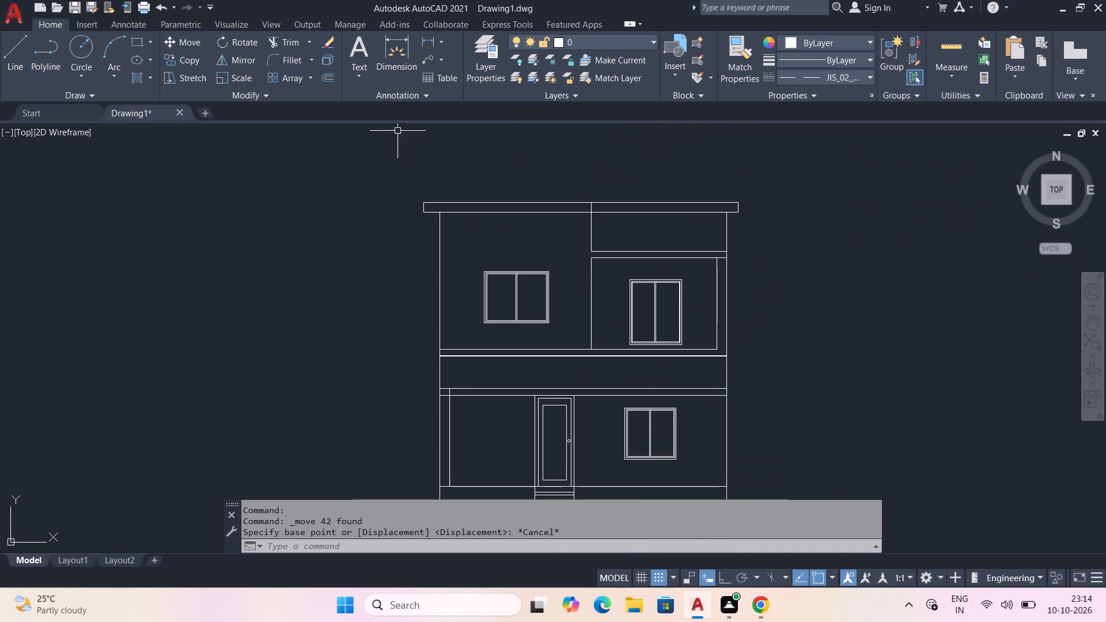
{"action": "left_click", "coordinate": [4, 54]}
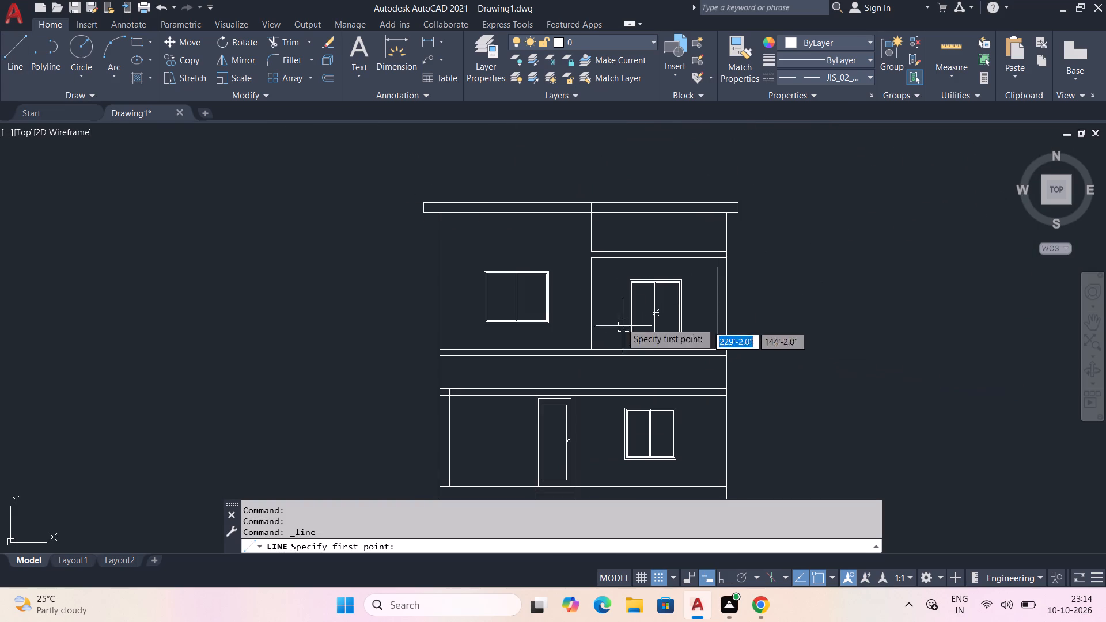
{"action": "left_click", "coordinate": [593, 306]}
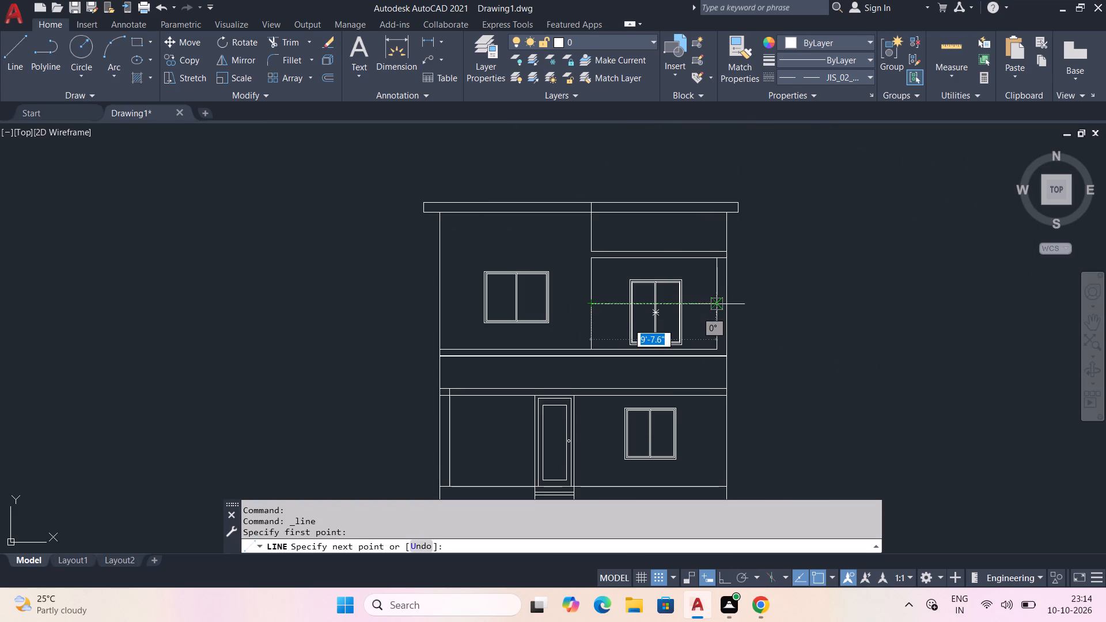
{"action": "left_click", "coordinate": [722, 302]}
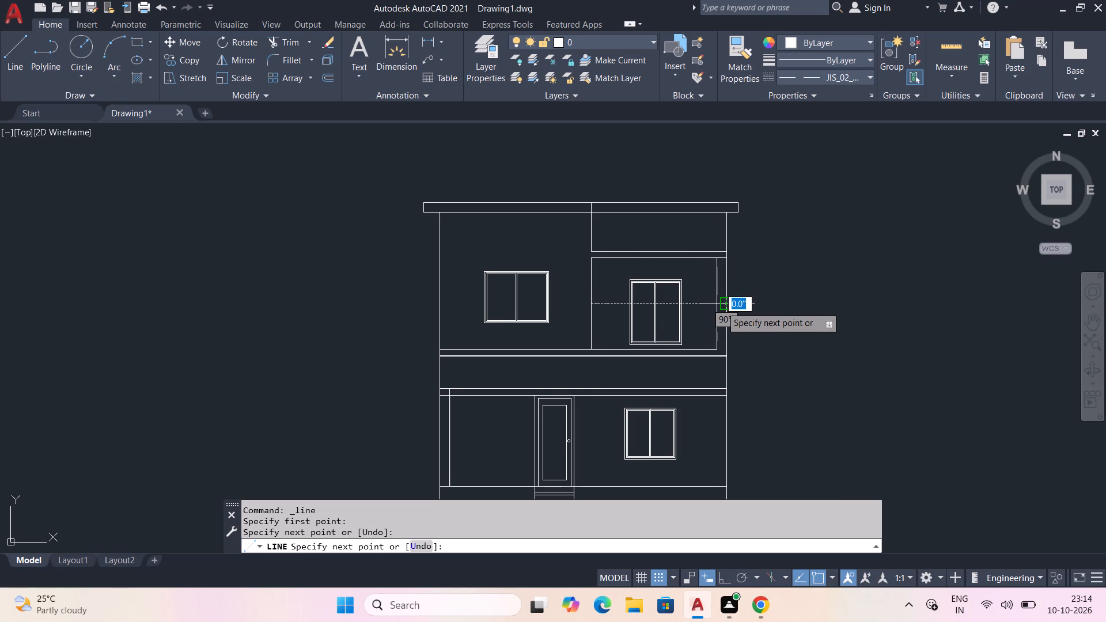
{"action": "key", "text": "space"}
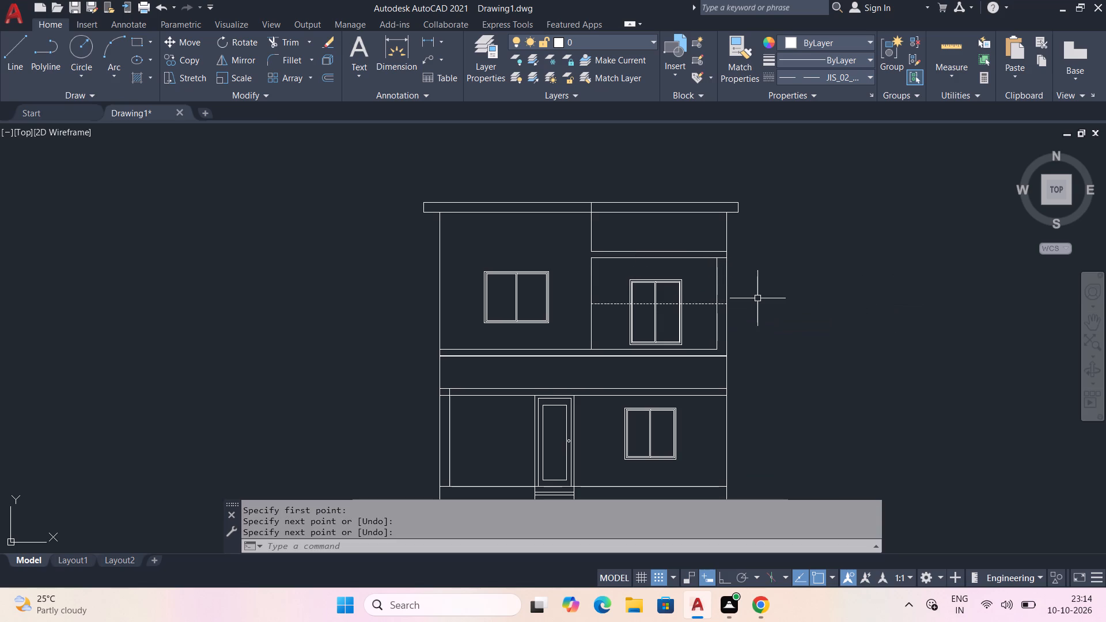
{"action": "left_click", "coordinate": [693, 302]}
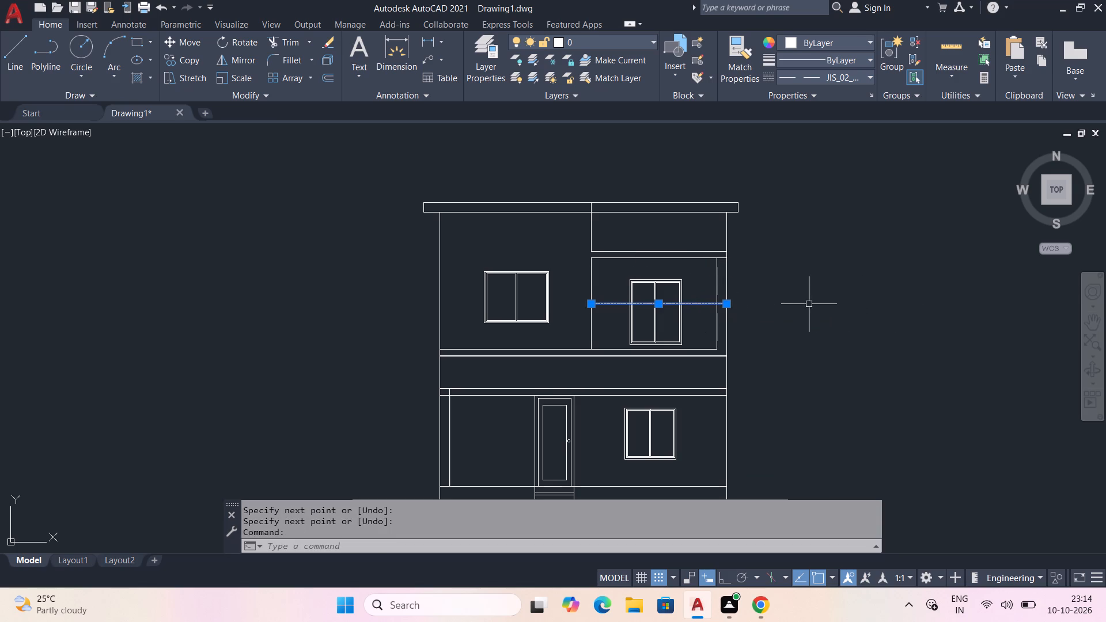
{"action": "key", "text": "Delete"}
Draw two parallel dashed lines, each about 11'-7" long, continuing the right bay's beam lines across the upper-left bay to the outer wall.
{"action": "left_click", "coordinate": [12, 53]}
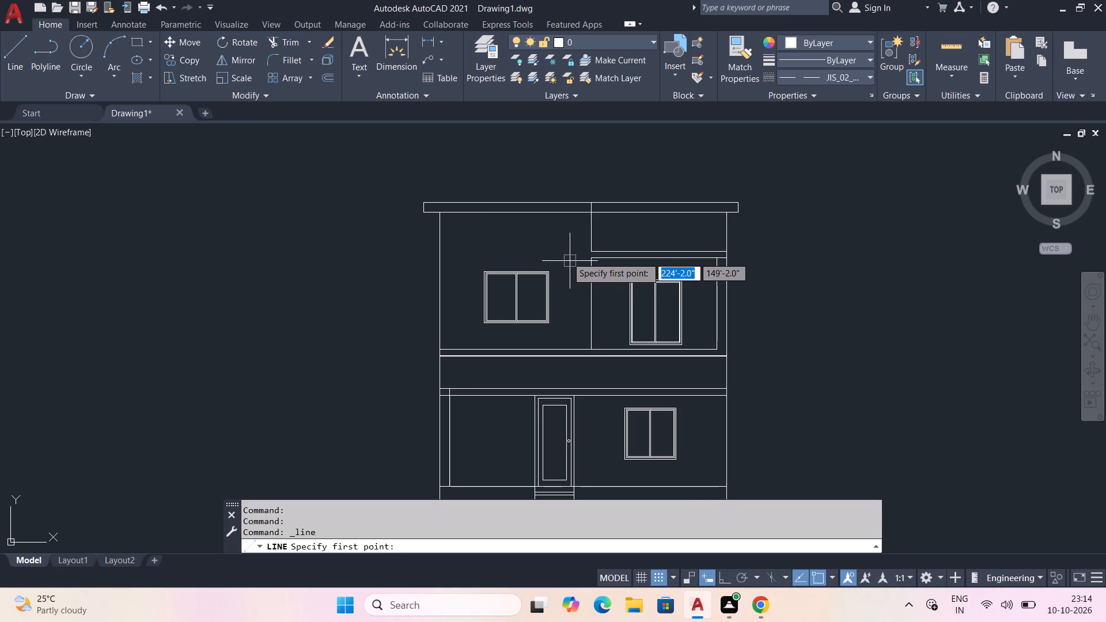
{"action": "left_click", "coordinate": [589, 256]}
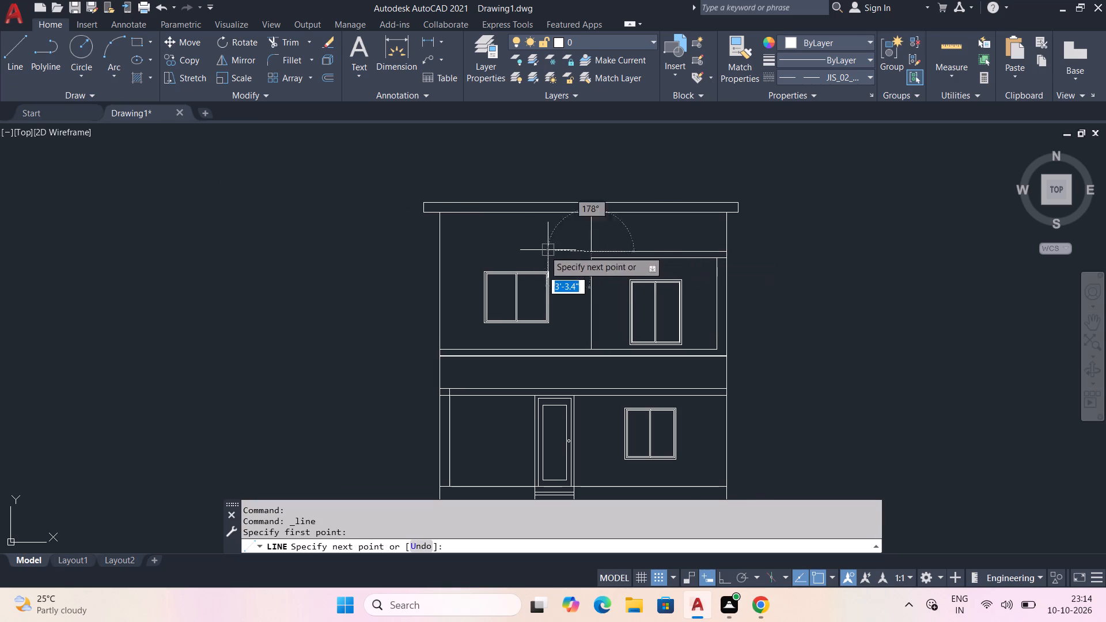
{"action": "key", "text": "F8"}
{"action": "left_click", "coordinate": [438, 256]}
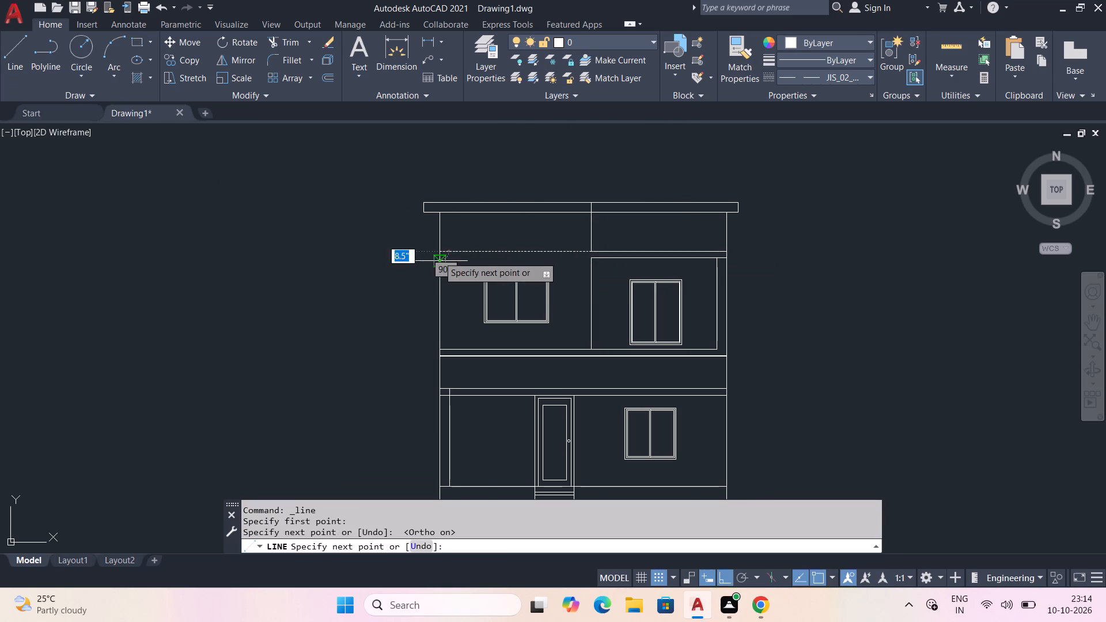
{"action": "key", "text": "F8"}
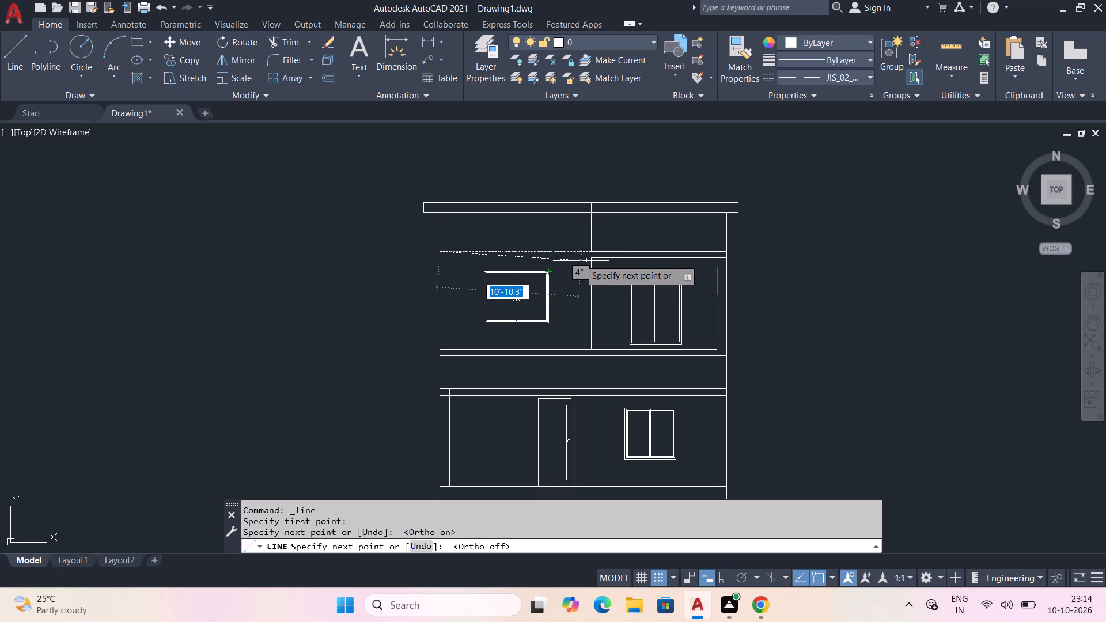
{"action": "key", "text": "space"}
{"action": "type", "text": "B"}
{"action": "key", "text": "space"}
{"action": "left_click", "coordinate": [588, 261]}
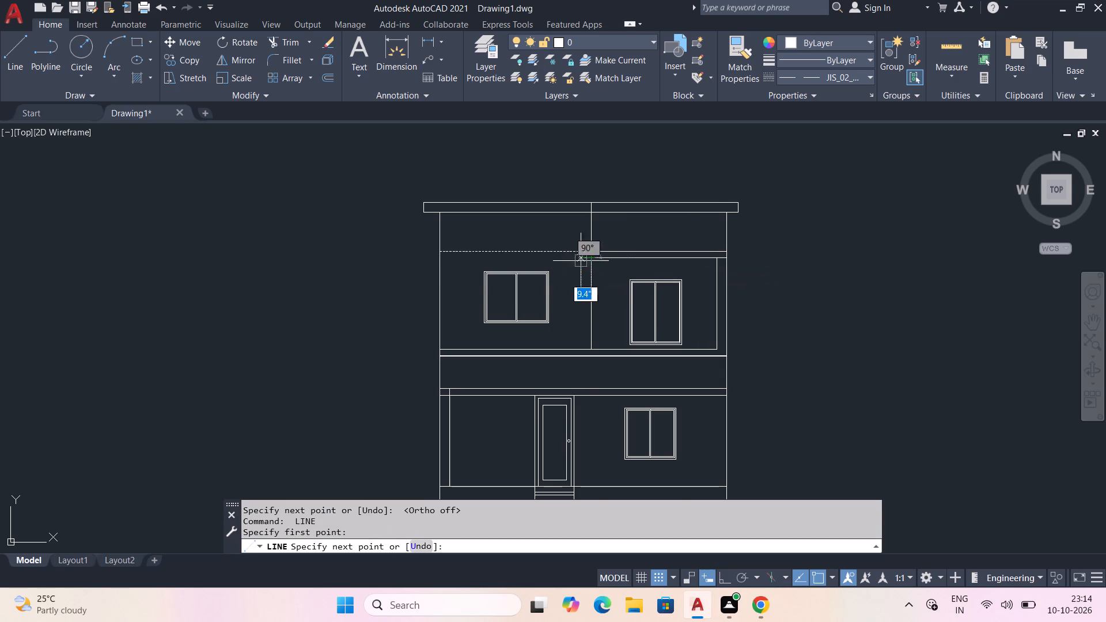
{"action": "left_click", "coordinate": [441, 263]}
{"action": "key", "text": "space"}
Trim away the short vertical segment crossing the roof slab above the line between the two upper-storey bays.
{"action": "middle_click_drag", "start_coordinate": [540, 391], "coordinate": [556, 320]}
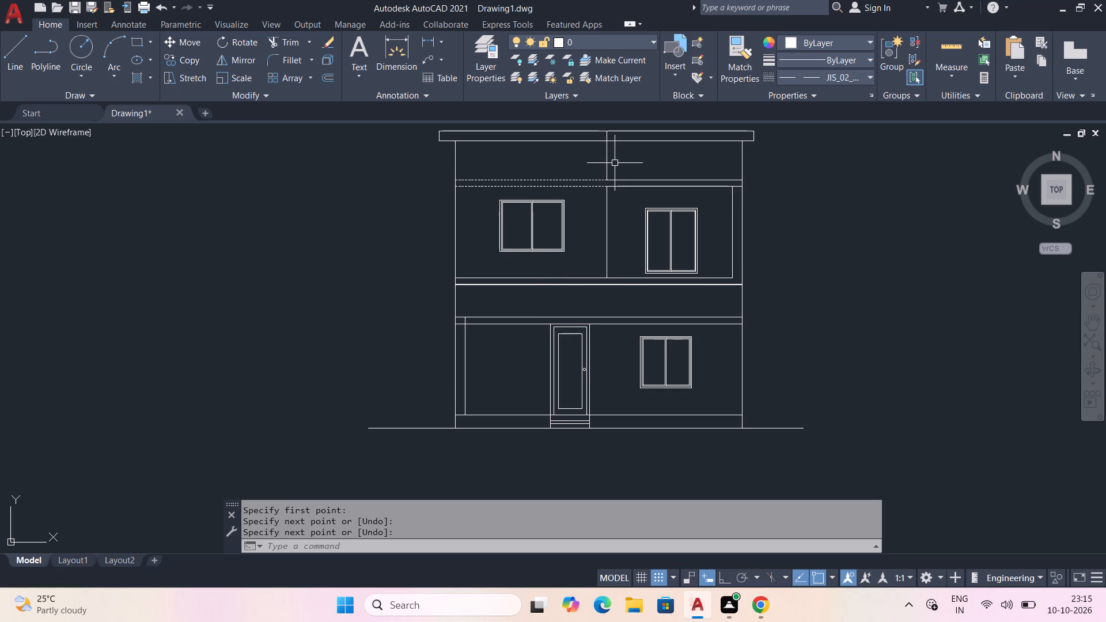
{"action": "type", "text": "TR"}
{"action": "key", "text": "space"}
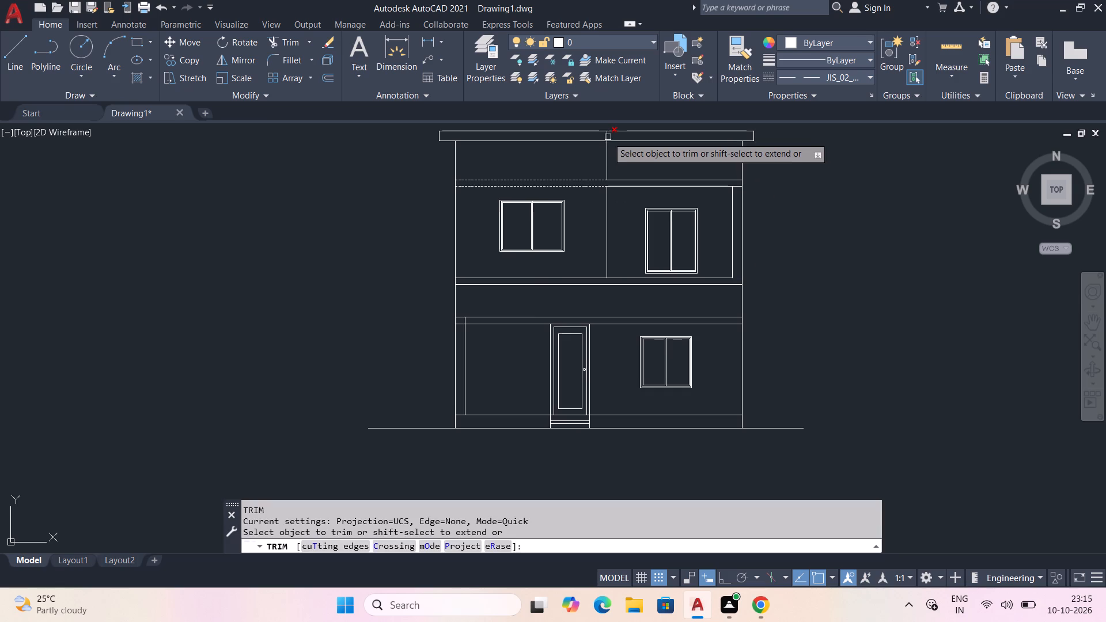
{"action": "left_click", "coordinate": [608, 137]}
{"action": "left_click", "coordinate": [607, 137]}
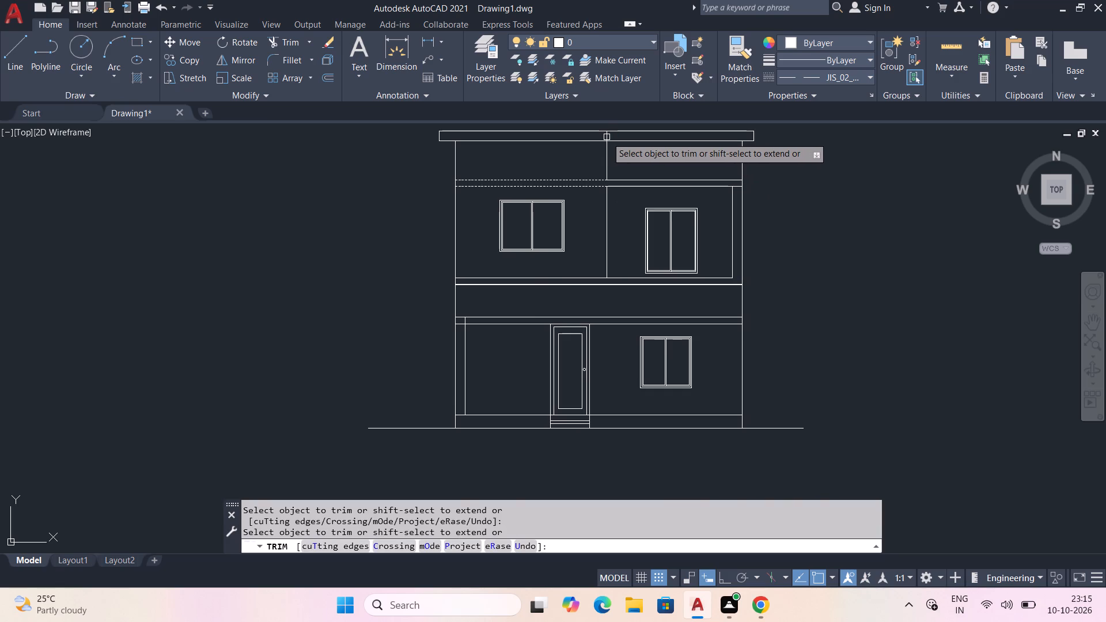
{"action": "double_click", "coordinate": [607, 137]}
{"action": "scroll", "coordinate": [607, 137], "scroll_direction": "up", "scroll_amount": 1}
{"action": "key", "text": "Escape"}
{"action": "scroll", "coordinate": [584, 244], "scroll_direction": "down", "scroll_amount": 1}
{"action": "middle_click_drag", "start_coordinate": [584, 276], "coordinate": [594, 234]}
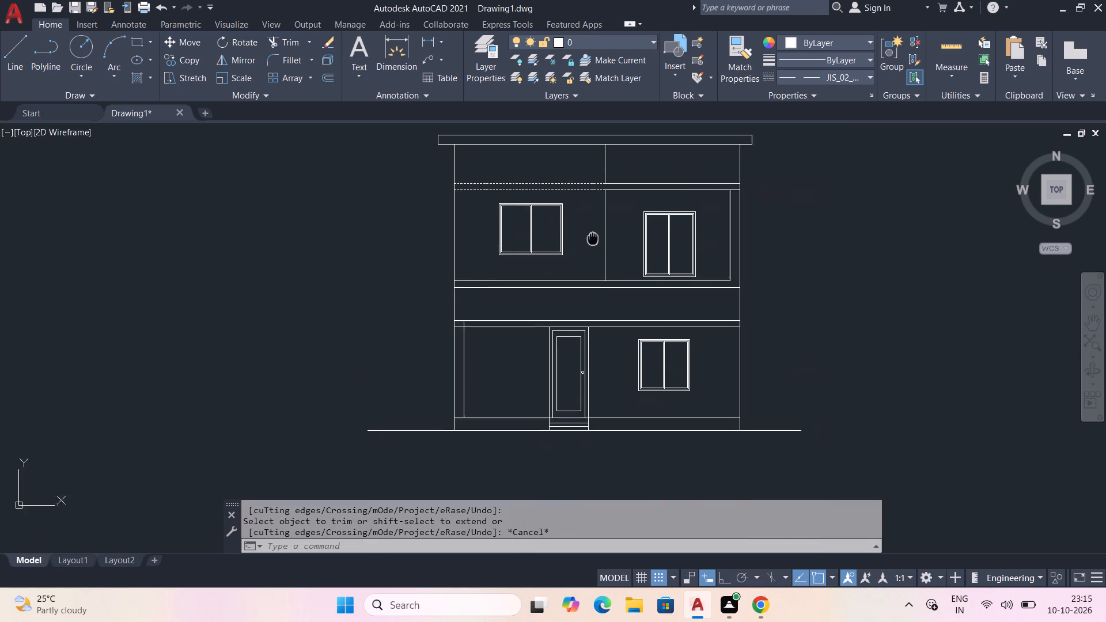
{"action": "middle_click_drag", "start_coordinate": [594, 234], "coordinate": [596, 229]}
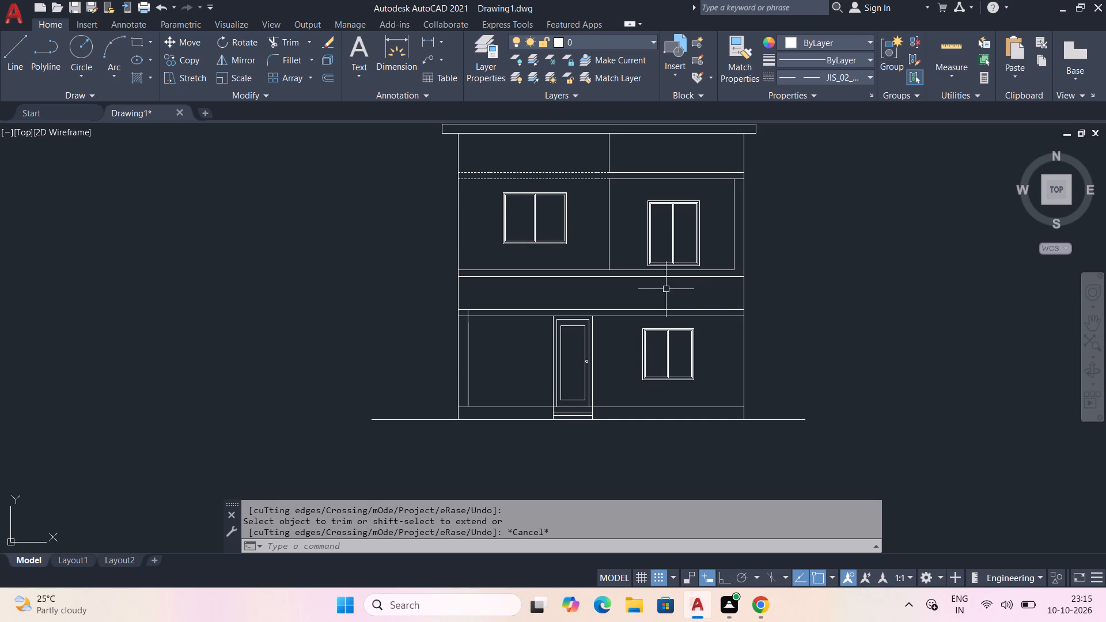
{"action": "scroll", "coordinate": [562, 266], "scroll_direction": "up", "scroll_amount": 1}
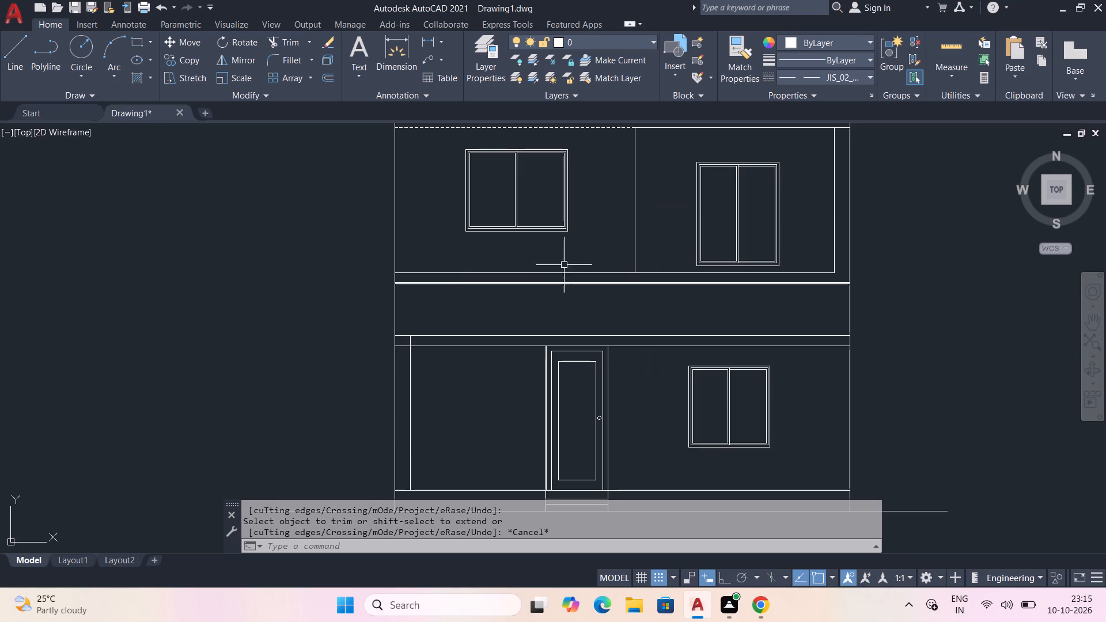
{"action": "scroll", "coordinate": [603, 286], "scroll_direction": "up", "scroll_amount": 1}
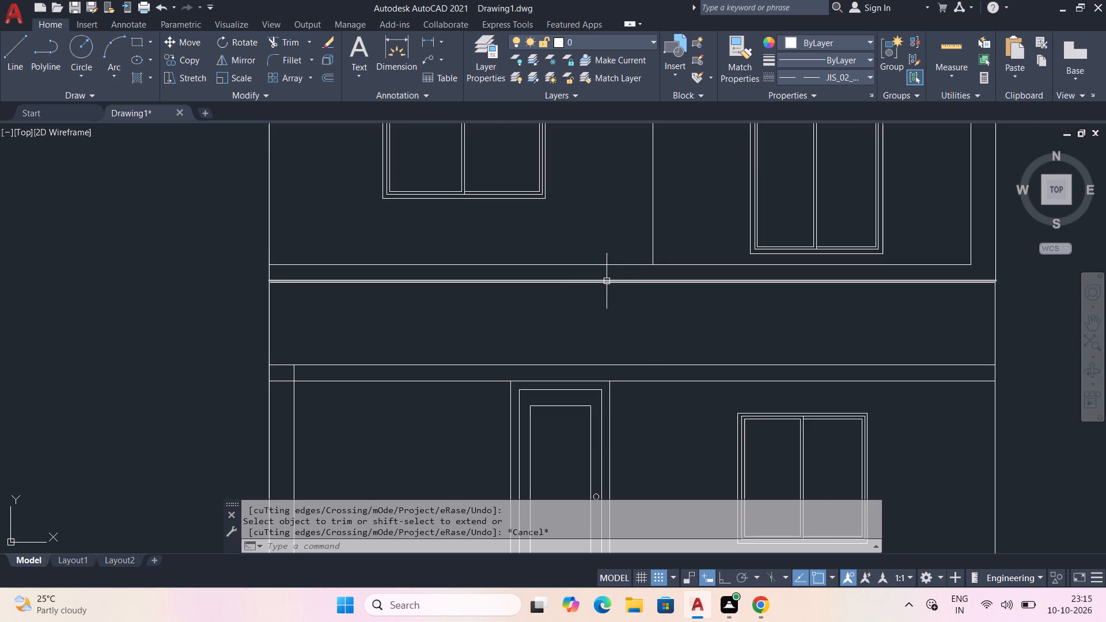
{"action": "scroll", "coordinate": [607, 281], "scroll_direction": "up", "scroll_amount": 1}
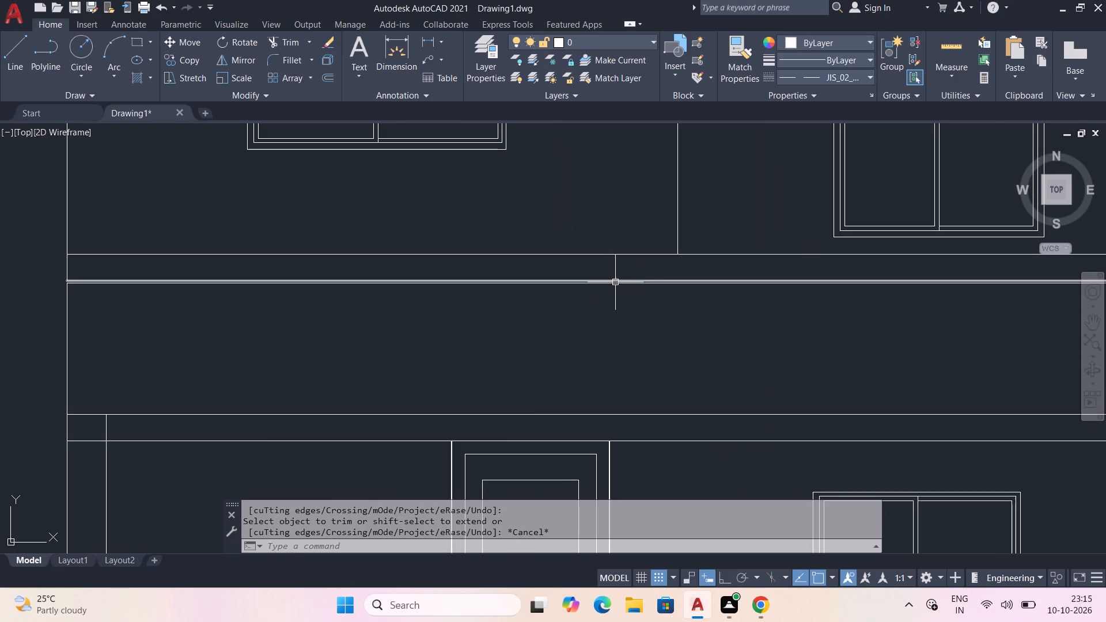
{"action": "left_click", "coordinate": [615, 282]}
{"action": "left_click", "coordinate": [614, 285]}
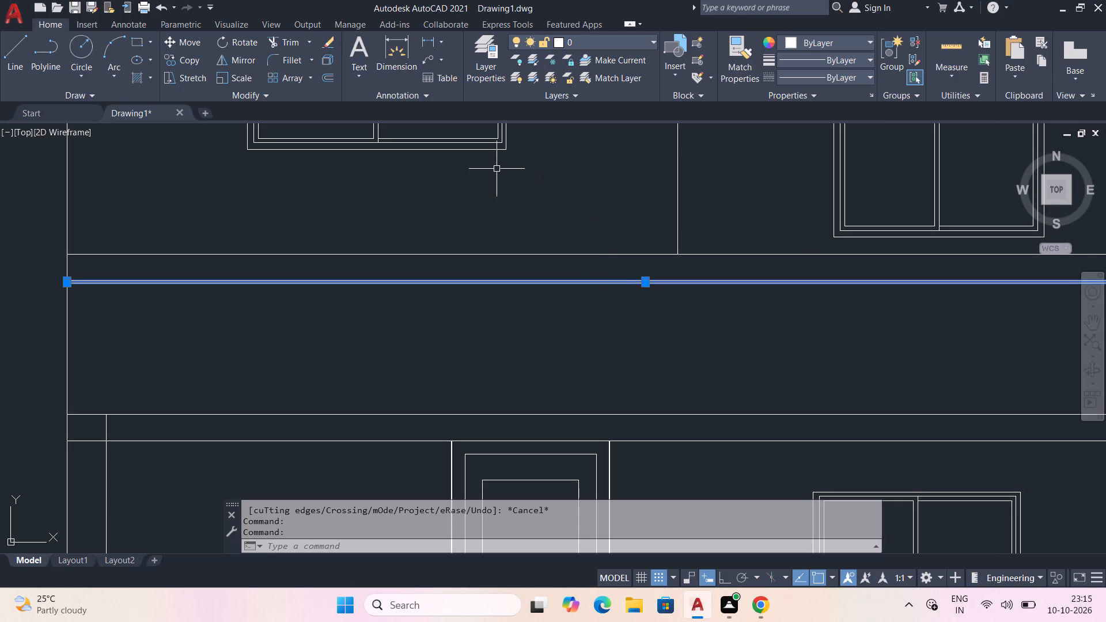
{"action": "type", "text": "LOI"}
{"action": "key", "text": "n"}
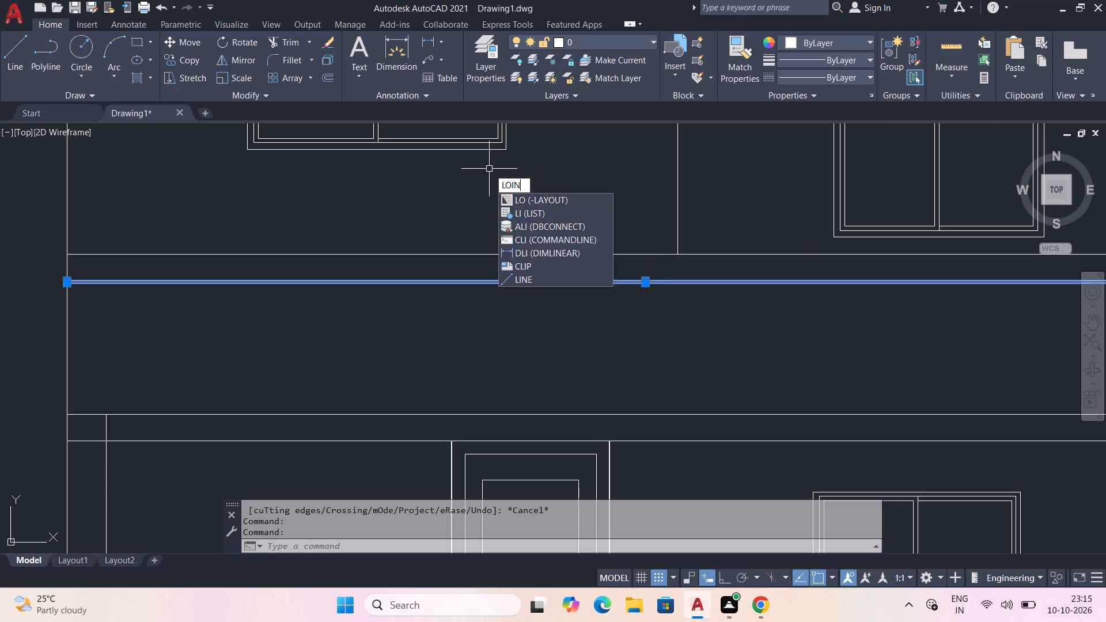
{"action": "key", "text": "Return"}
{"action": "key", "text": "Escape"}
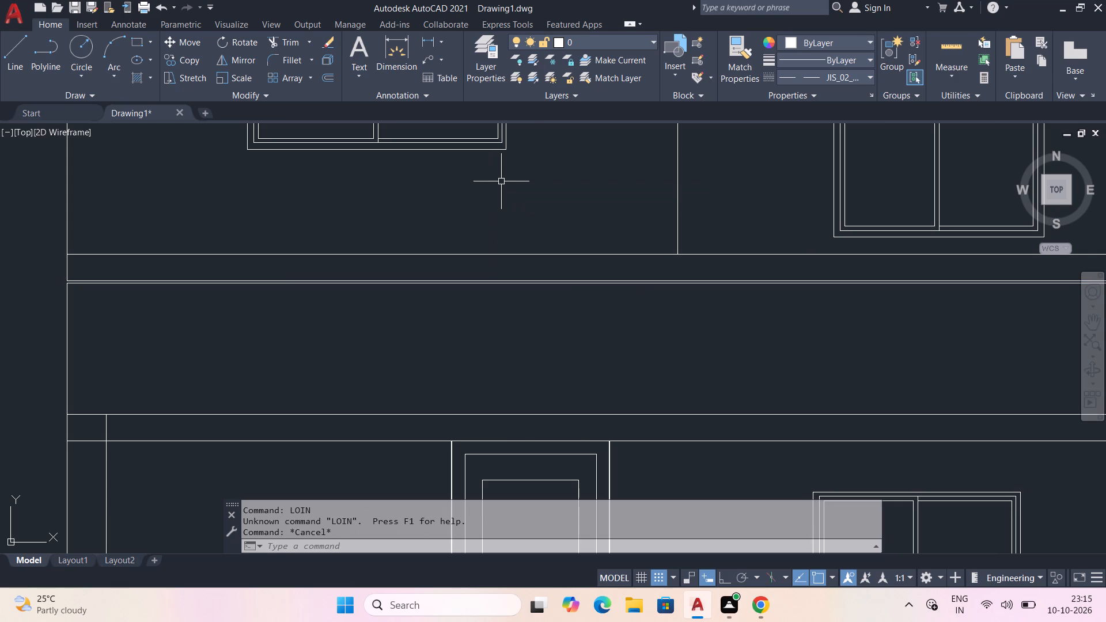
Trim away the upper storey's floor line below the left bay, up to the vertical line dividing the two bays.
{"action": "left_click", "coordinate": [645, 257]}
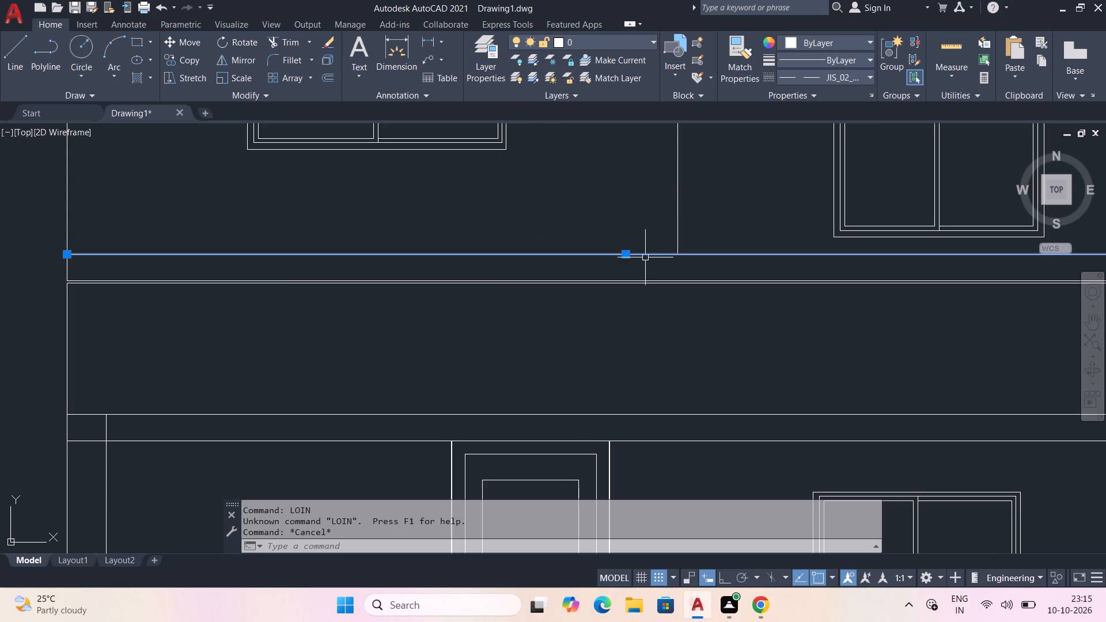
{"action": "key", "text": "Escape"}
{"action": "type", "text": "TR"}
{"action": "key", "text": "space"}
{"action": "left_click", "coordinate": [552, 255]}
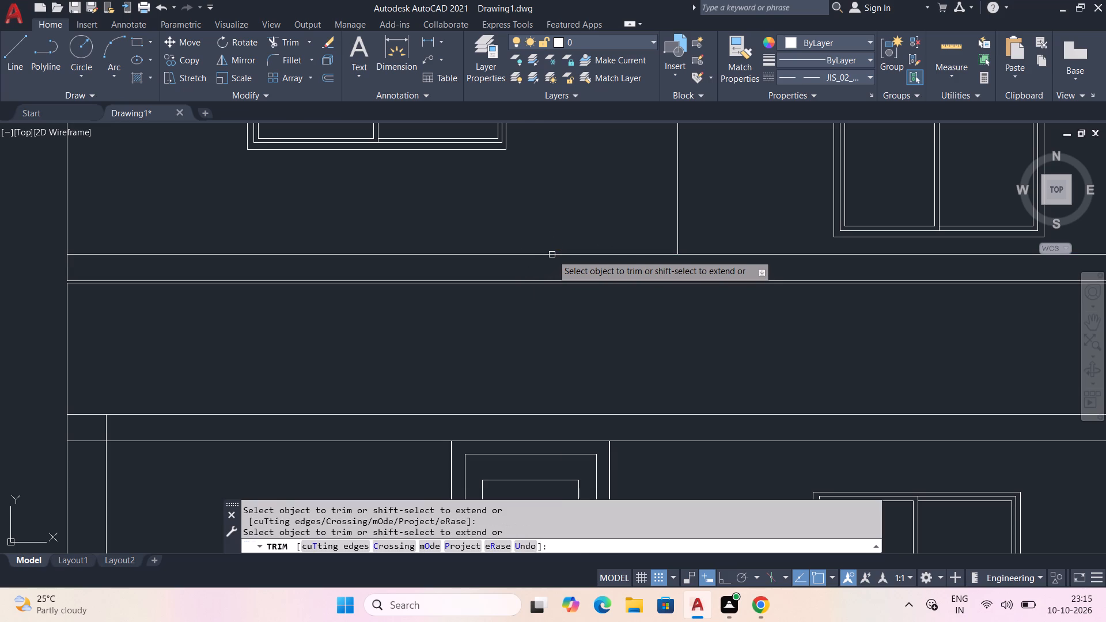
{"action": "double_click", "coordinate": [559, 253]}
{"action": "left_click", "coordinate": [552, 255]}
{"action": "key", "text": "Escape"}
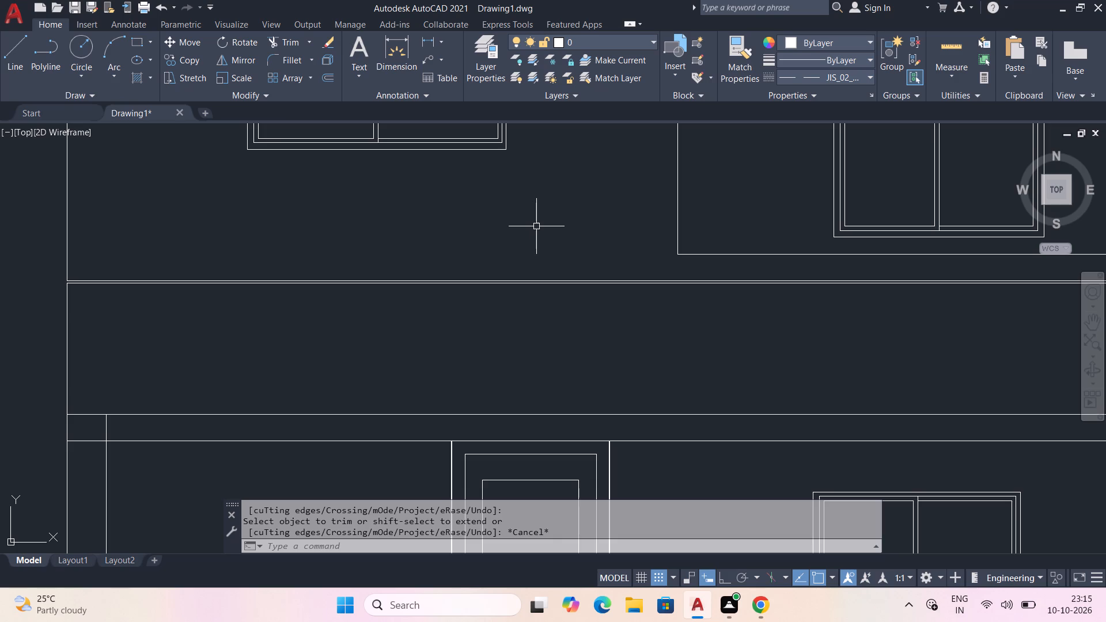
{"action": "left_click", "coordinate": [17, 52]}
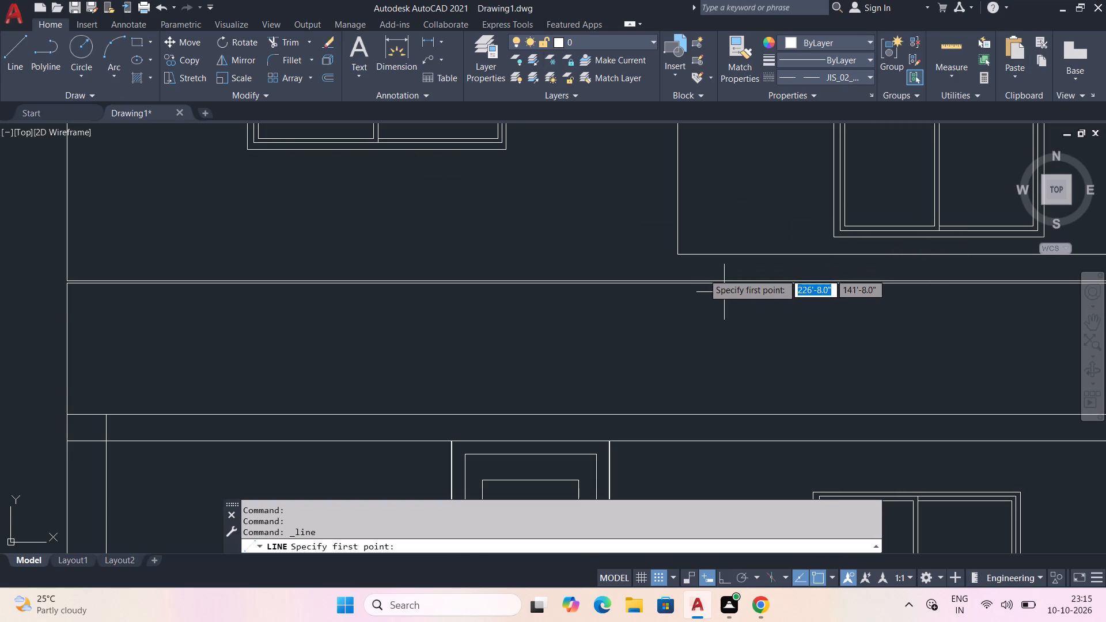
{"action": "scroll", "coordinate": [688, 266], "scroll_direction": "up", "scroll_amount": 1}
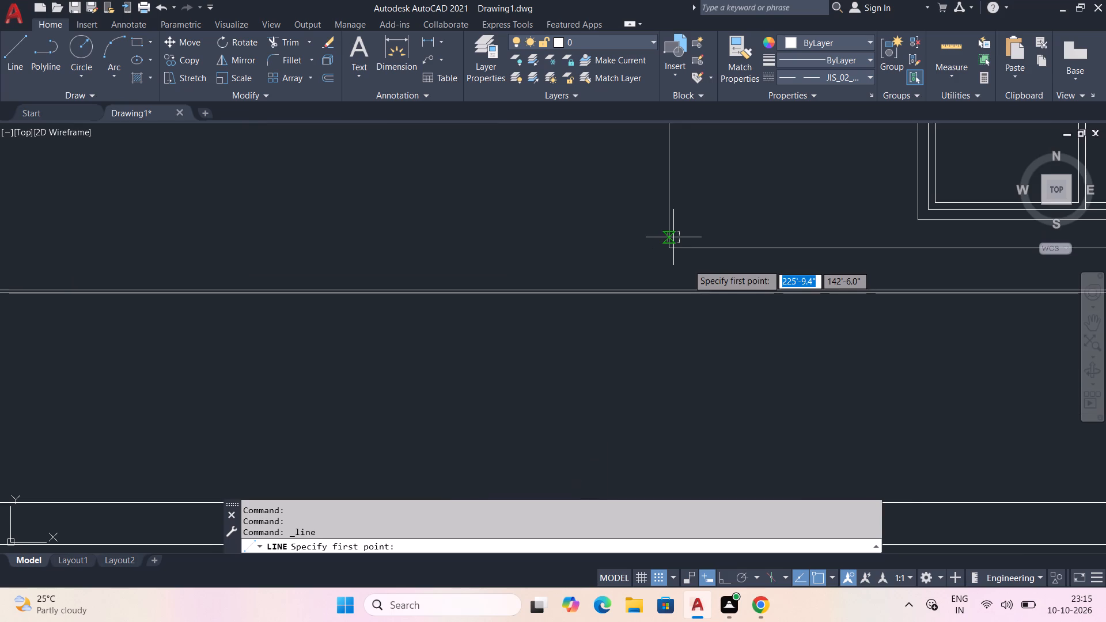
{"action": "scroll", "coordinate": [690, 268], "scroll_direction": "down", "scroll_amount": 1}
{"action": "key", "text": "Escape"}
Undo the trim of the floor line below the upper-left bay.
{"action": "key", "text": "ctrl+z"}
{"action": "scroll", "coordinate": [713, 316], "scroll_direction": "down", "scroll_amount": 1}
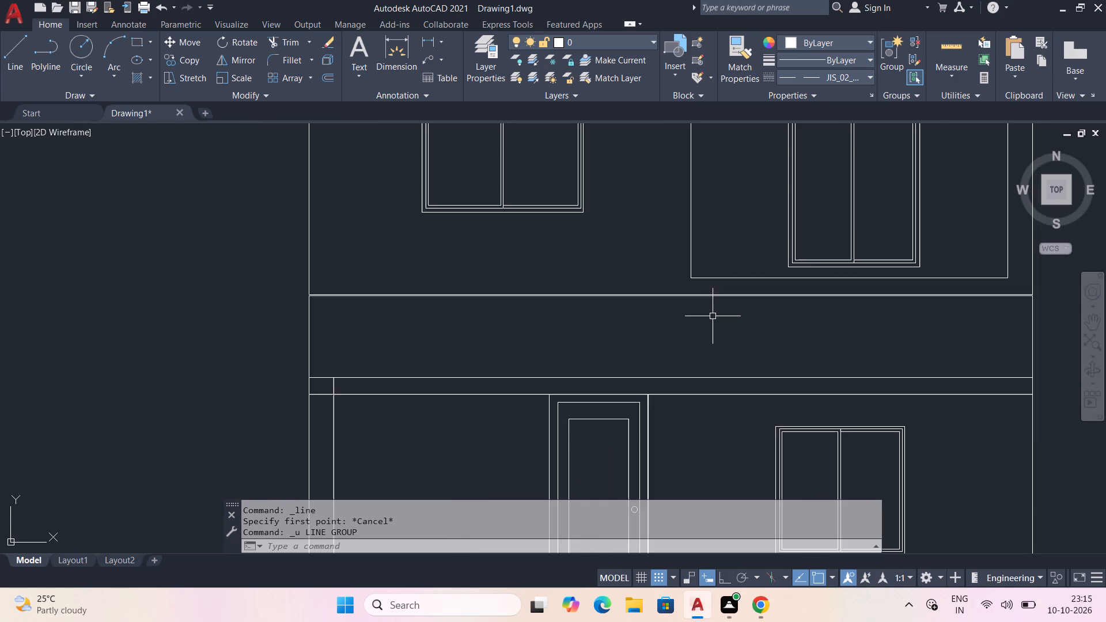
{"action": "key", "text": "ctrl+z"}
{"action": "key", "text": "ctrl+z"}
Copy the BDRM-1 label to three spots: below the ground-floor plan, below the upper-floor plan and below the front elevation.
{"action": "scroll", "coordinate": [722, 310], "scroll_direction": "down", "scroll_amount": 4}
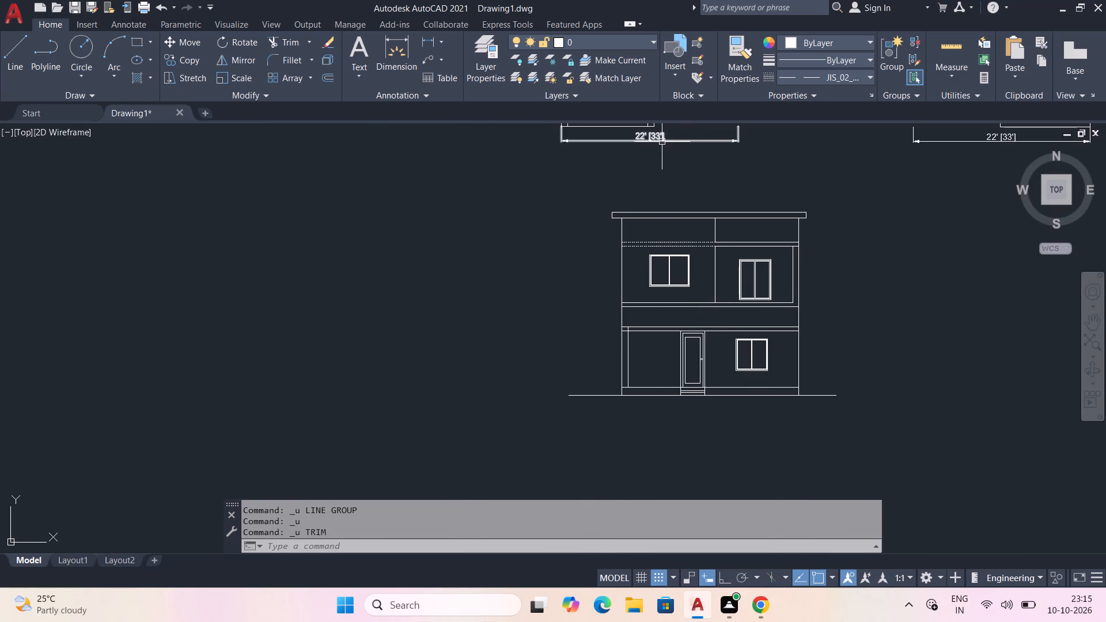
{"action": "middle_click_drag", "start_coordinate": [733, 184], "coordinate": [649, 277]}
{"action": "middle_click_drag", "start_coordinate": [854, 183], "coordinate": [829, 243]}
{"action": "left_click", "coordinate": [851, 181]}
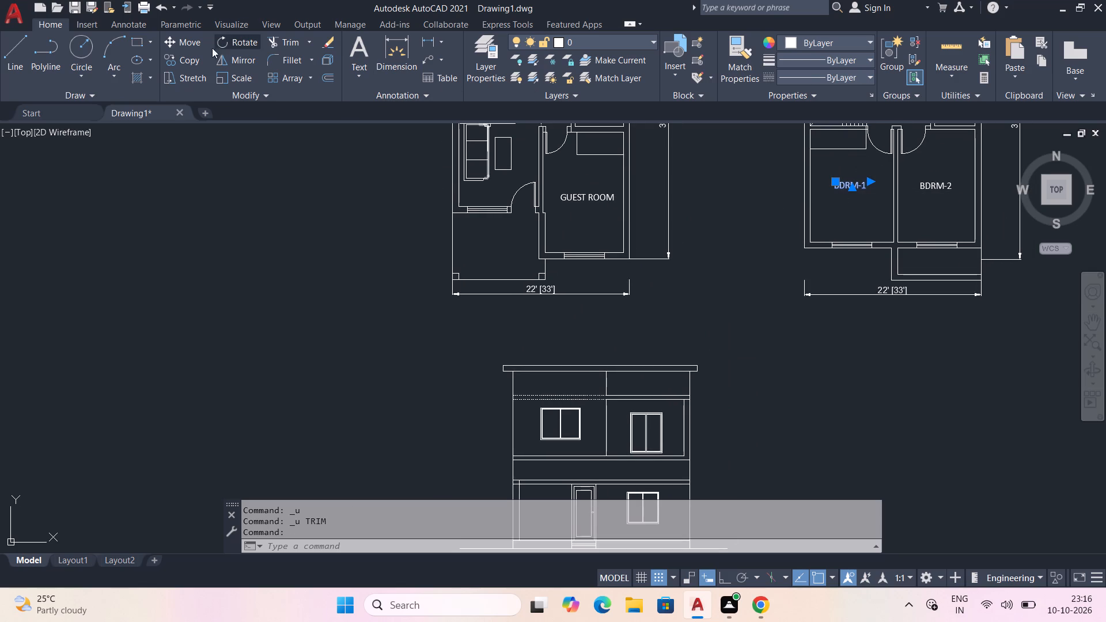
{"action": "left_click", "coordinate": [190, 56]}
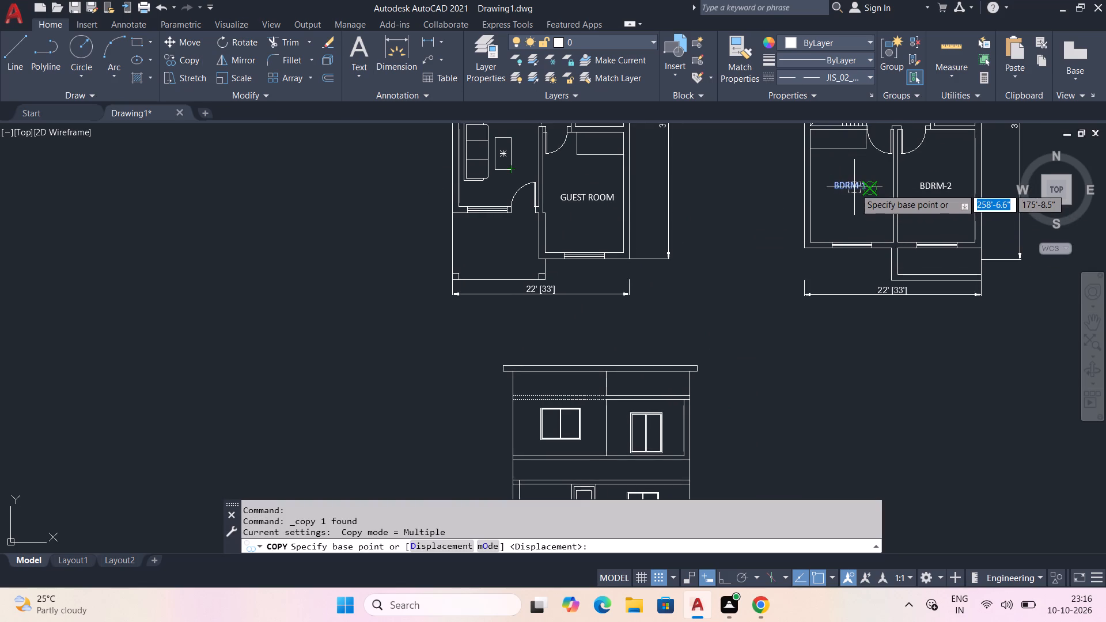
{"action": "left_click", "coordinate": [850, 188]}
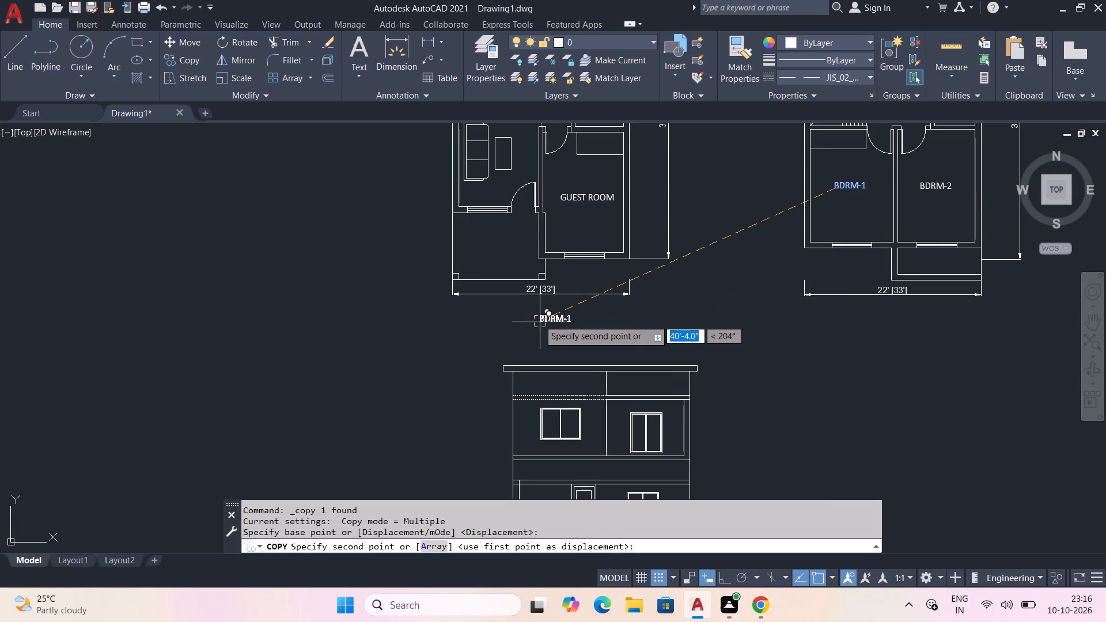
{"action": "left_click", "coordinate": [528, 324]}
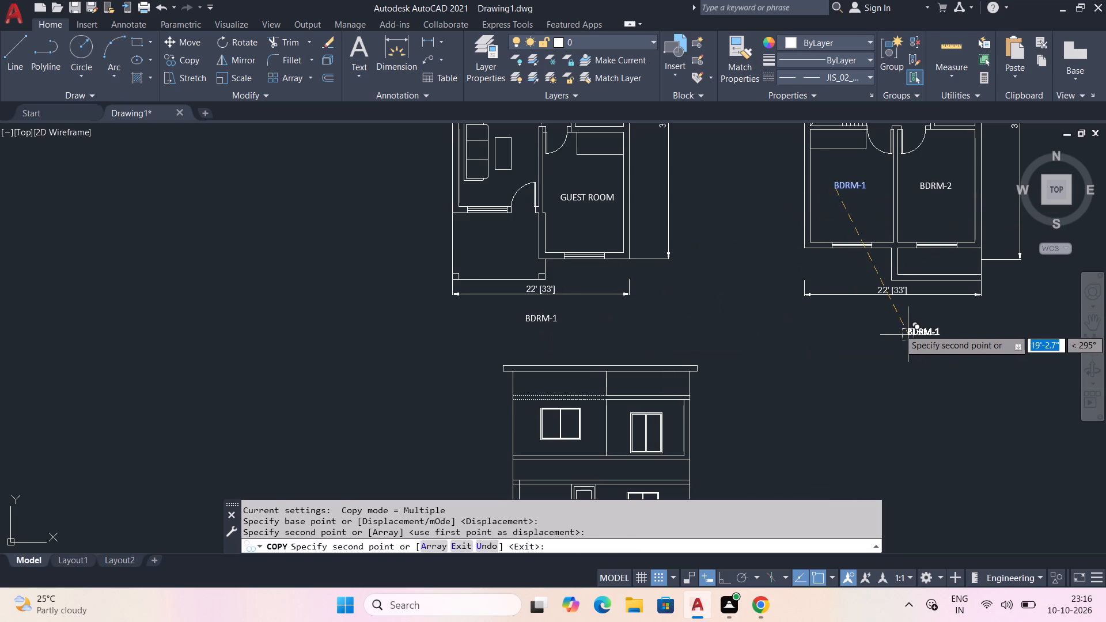
{"action": "left_click", "coordinate": [886, 325]}
{"action": "middle_click_drag", "start_coordinate": [858, 382], "coordinate": [919, 116]}
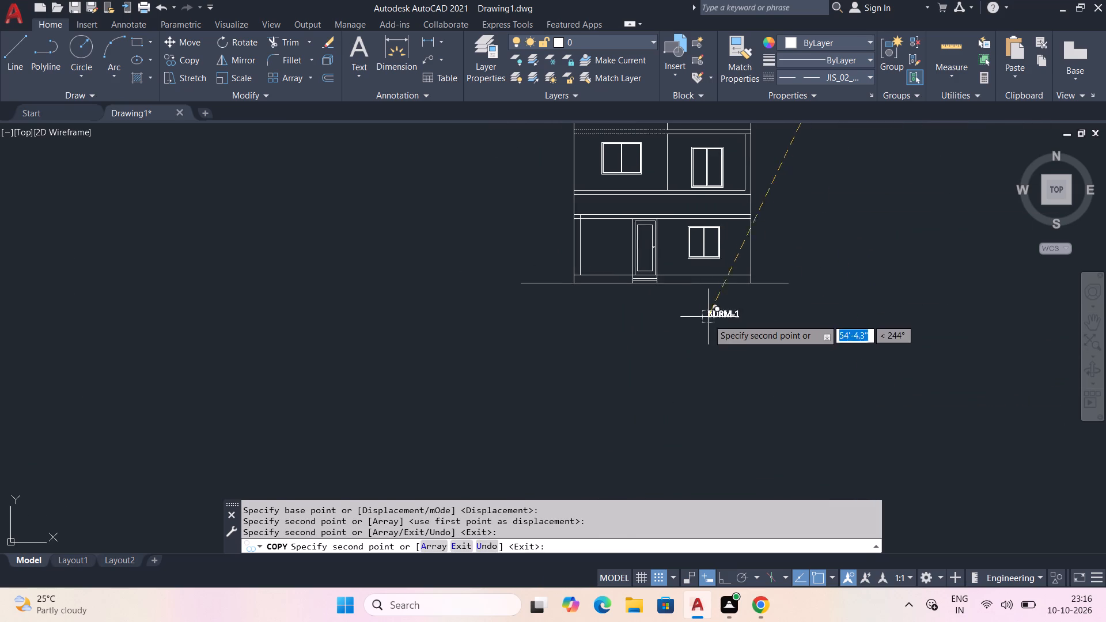
{"action": "left_click", "coordinate": [642, 302]}
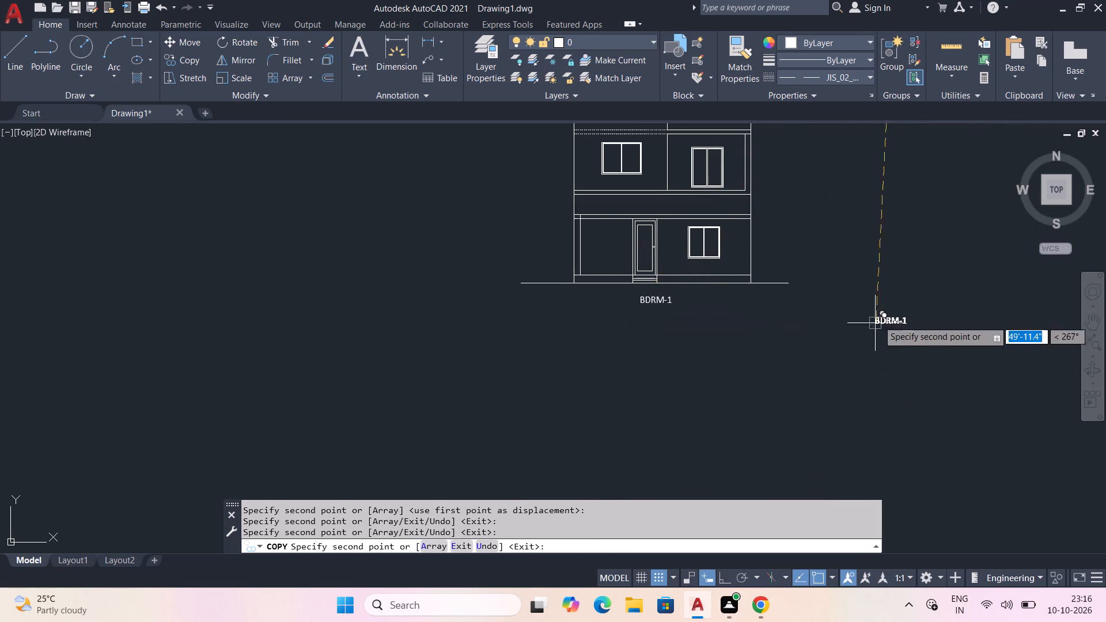
{"action": "middle_click_drag", "start_coordinate": [892, 280], "coordinate": [713, 502]}
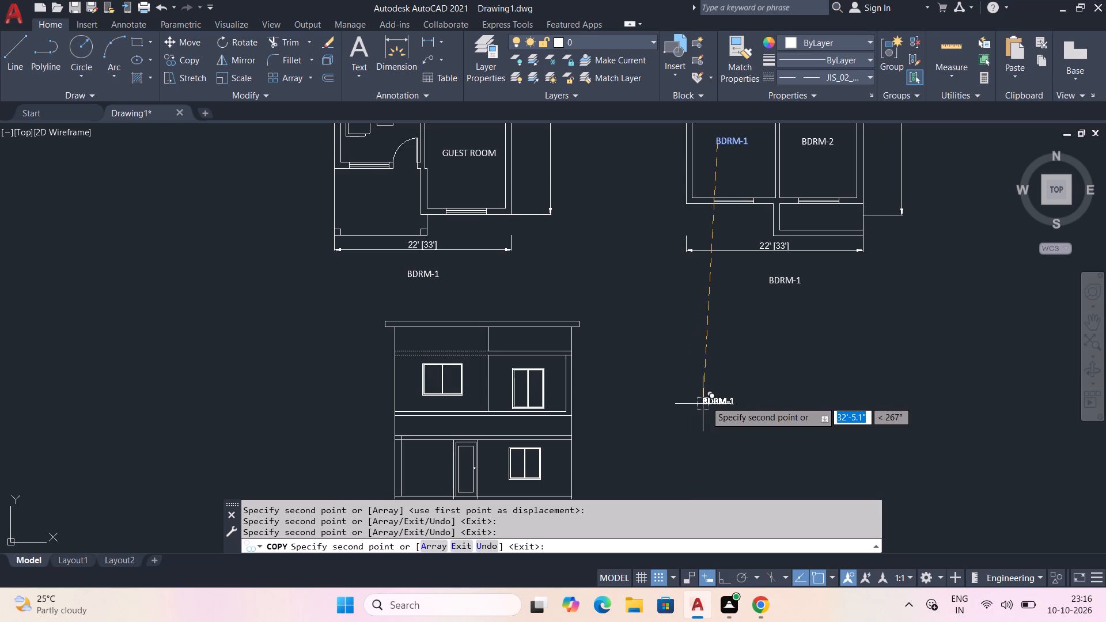
{"action": "key", "text": "Escape"}
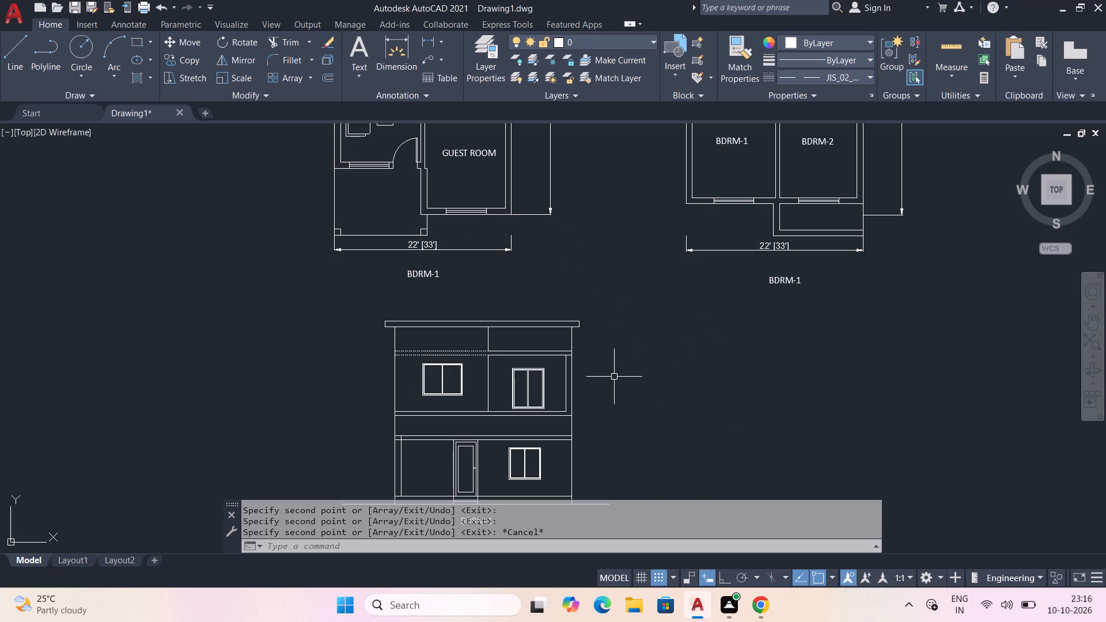
Trim the short end of the right bay's lower beam line between the inner vertical line and the right outer wall.
{"action": "middle_click_drag", "start_coordinate": [622, 387], "coordinate": [622, 366]}
{"action": "type", "text": "TR"}
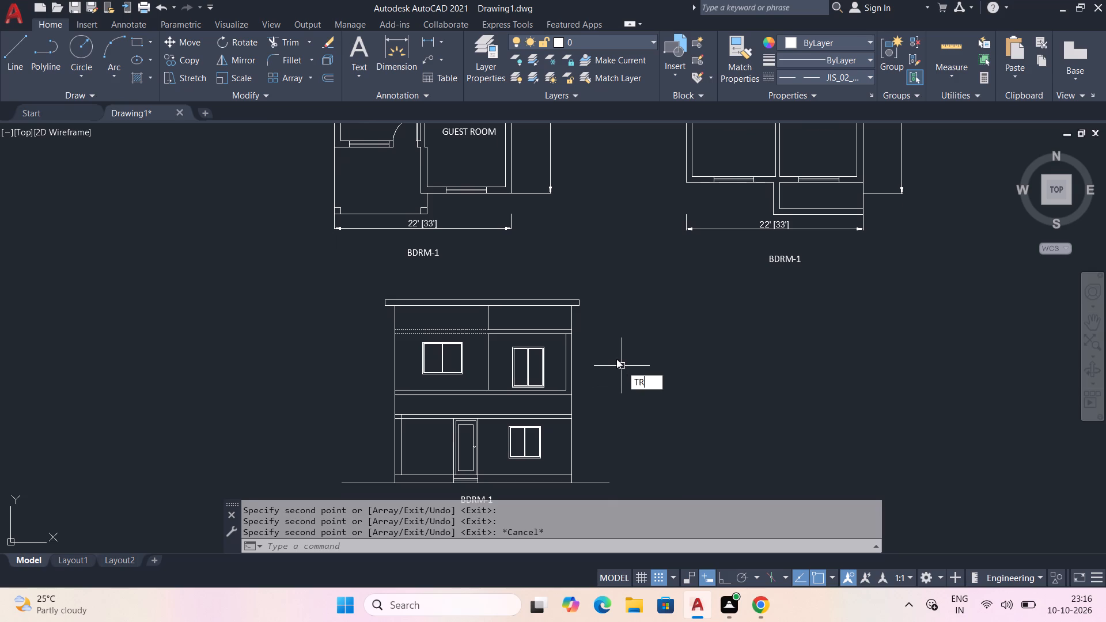
{"action": "key", "text": "space"}
{"action": "scroll", "coordinate": [594, 339], "scroll_direction": "up", "scroll_amount": 3}
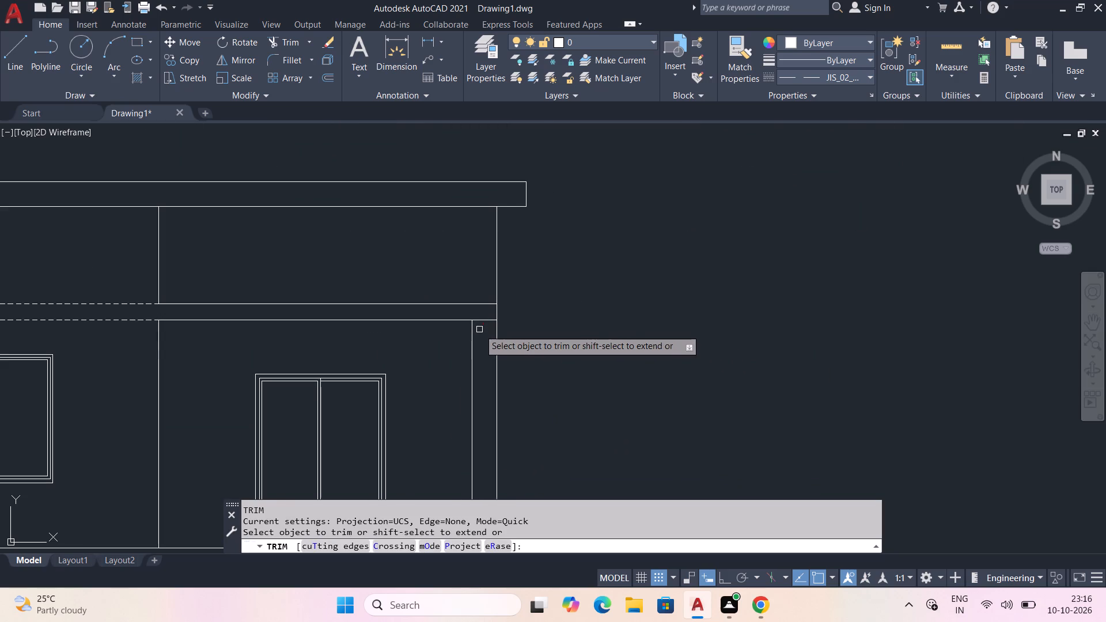
{"action": "left_click", "coordinate": [482, 319]}
{"action": "double_click", "coordinate": [482, 319]}
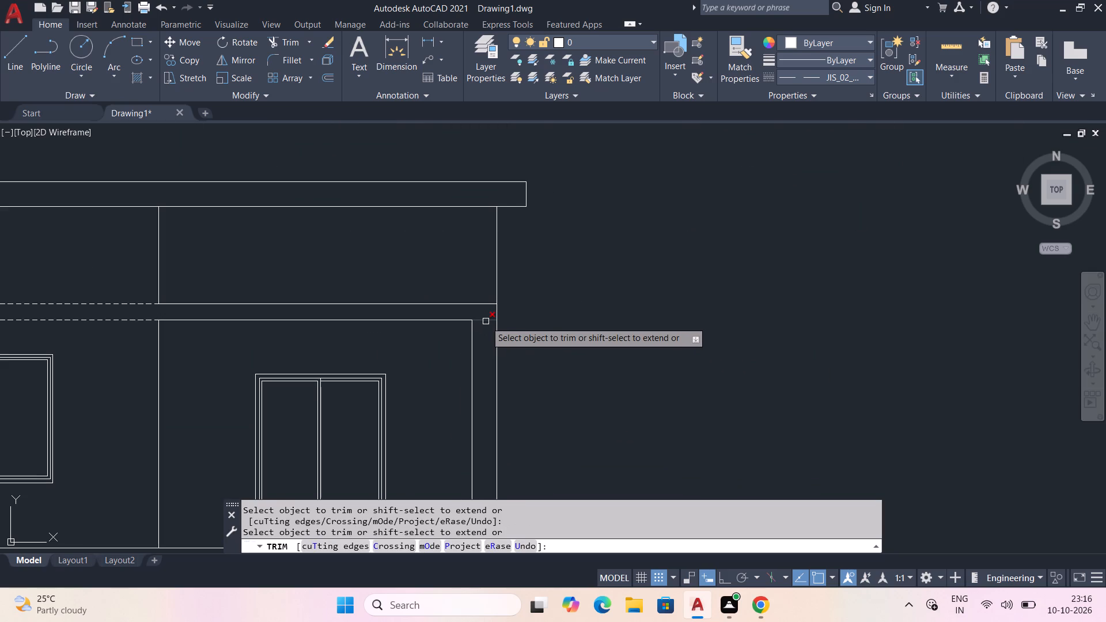
{"action": "double_click", "coordinate": [486, 323]}
{"action": "key", "text": "Escape"}
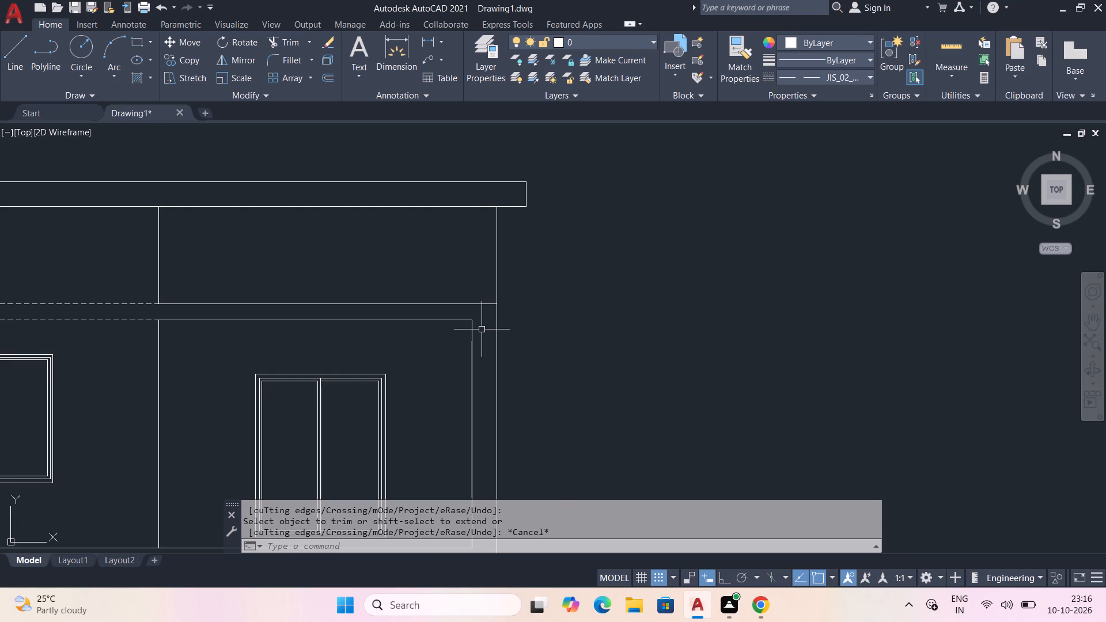
Change the BDRM-1 label below the front elevation to FRONT ELEVATION and widen its text frame to fit one line.
{"action": "scroll", "coordinate": [603, 331], "scroll_direction": "down", "scroll_amount": 3}
{"action": "middle_click_drag", "start_coordinate": [596, 324], "coordinate": [639, 149]}
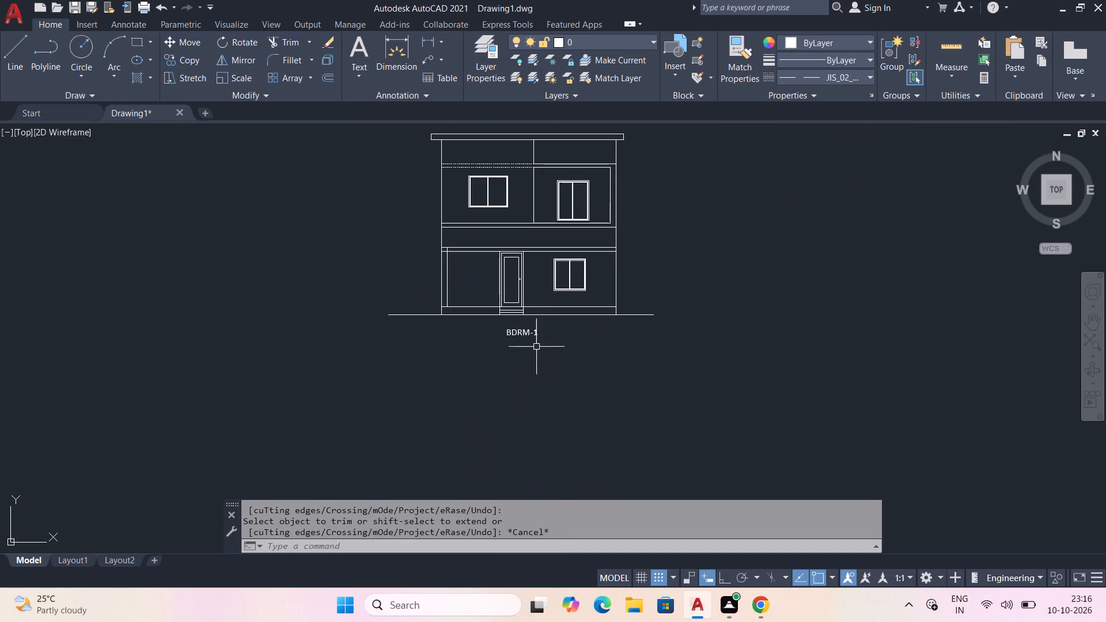
{"action": "double_click", "coordinate": [521, 335]}
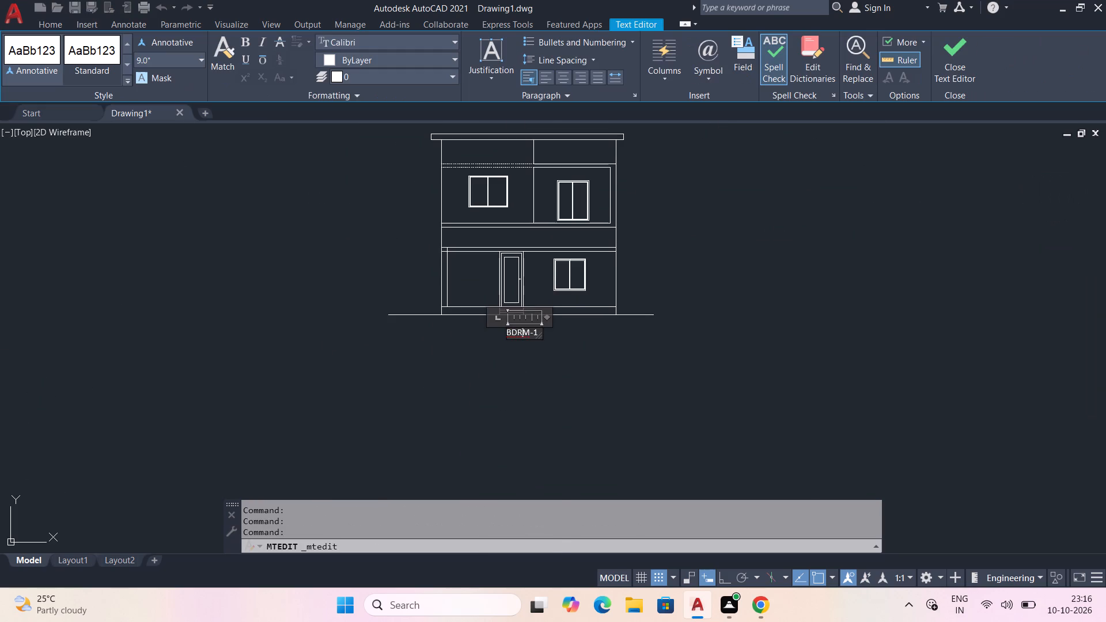
{"action": "key", "text": "ctrl+a"}
{"action": "key", "text": "BackSpace"}
{"action": "type", "text": "FR"}
{"action": "type", "text": "ONT"}
{"action": "key", "text": "space"}
{"action": "type", "text": "ELEVATION"}
{"action": "left_click_drag", "start_coordinate": [549, 318], "coordinate": [594, 324]}
{"action": "left_click", "coordinate": [555, 356]}
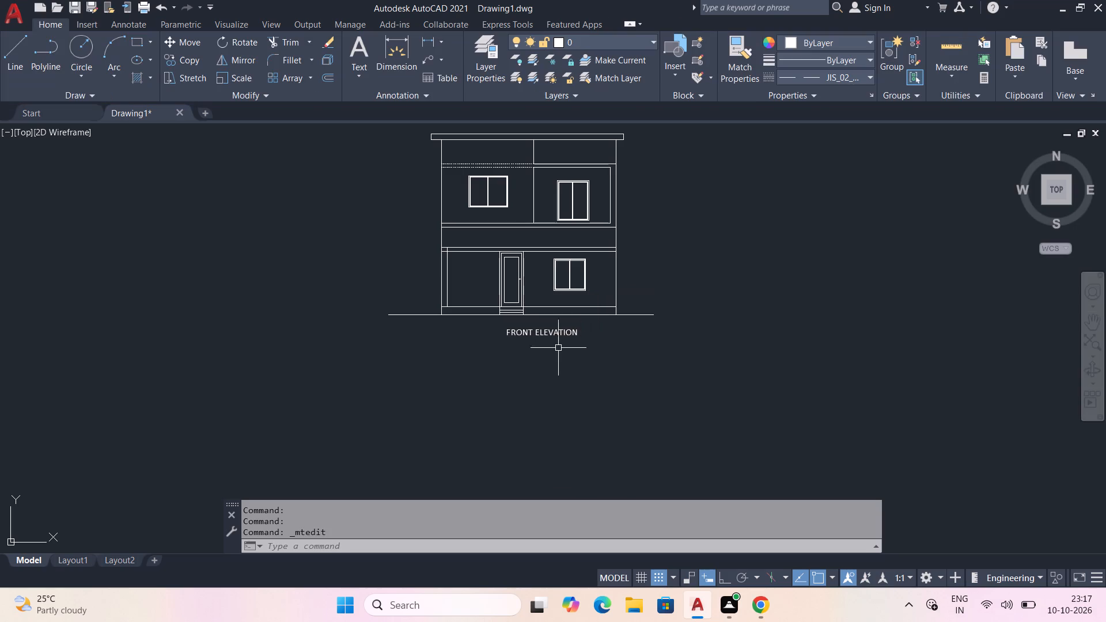
Clear the BDRM-1 text from the label below the right-hand floor plan, leaving it open for editing.
{"action": "middle_click_drag", "start_coordinate": [589, 331], "coordinate": [561, 424]}
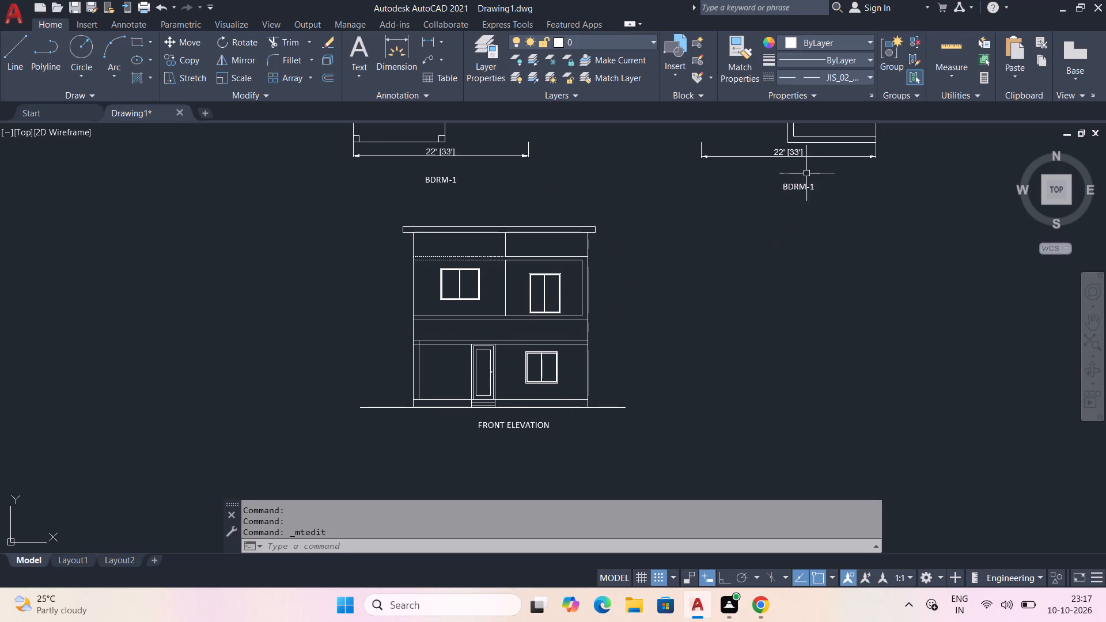
{"action": "double_click", "coordinate": [802, 186]}
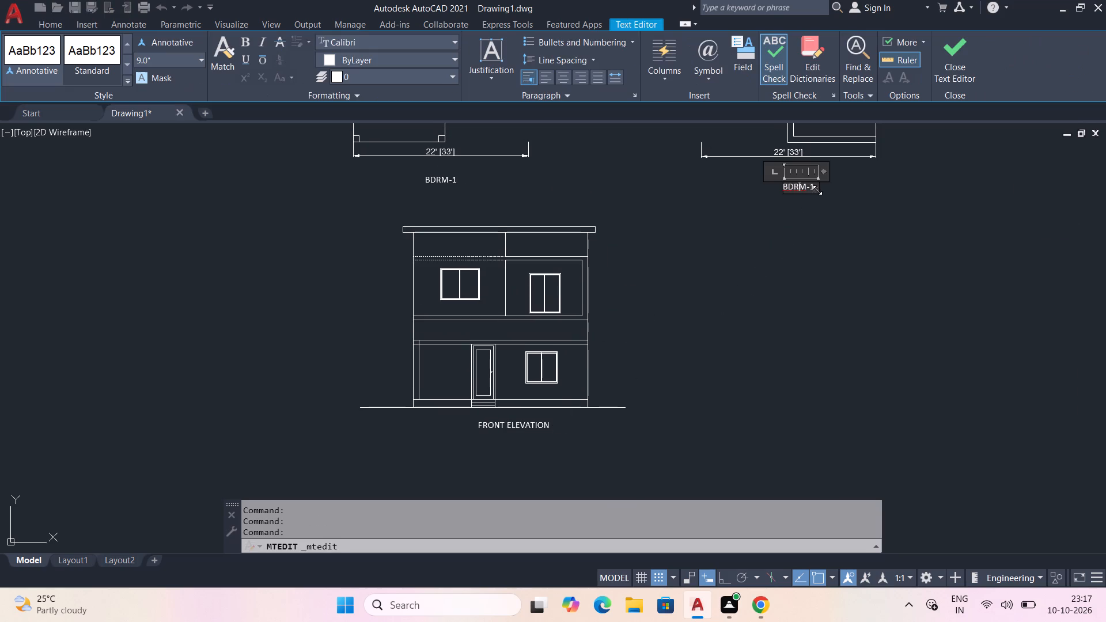
{"action": "key", "text": "ctrl+a"}
{"action": "key", "text": "BackSpace"}
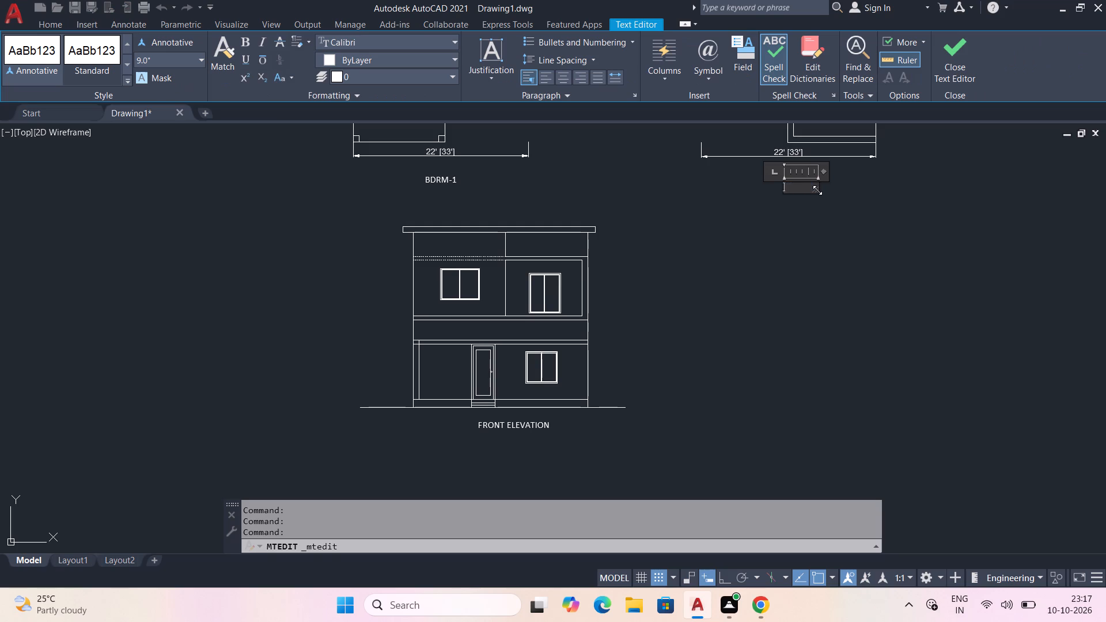
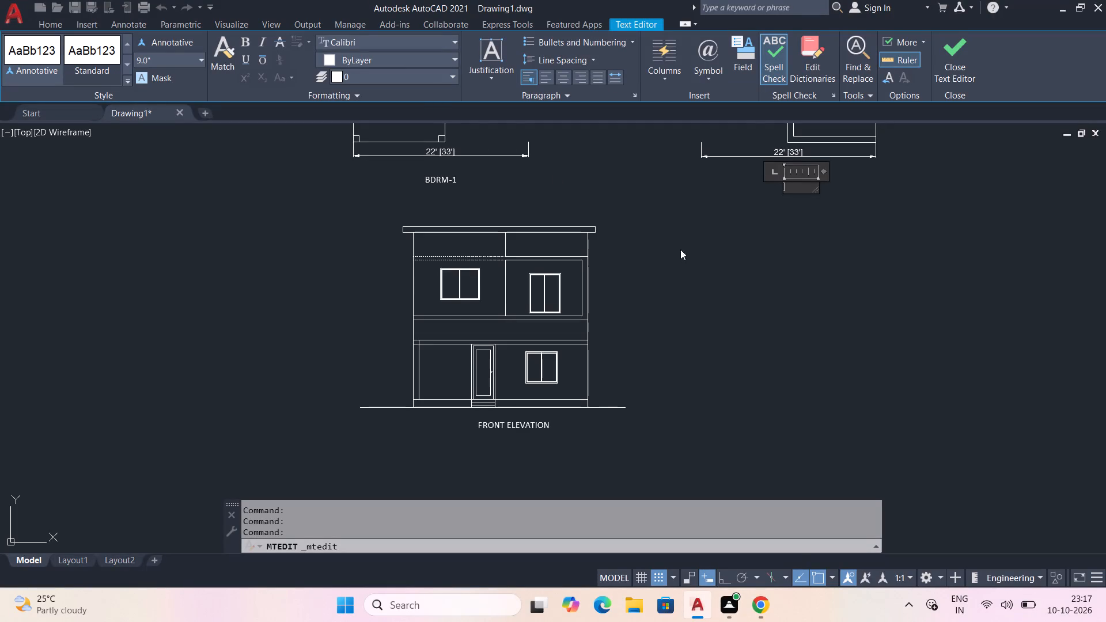
Change the BDRM-1 label below the ground-floor plan to GROUND FLOOR PLAN and widen its text frame to fit one line.
{"action": "middle_click_drag", "start_coordinate": [650, 255], "coordinate": [601, 301]}
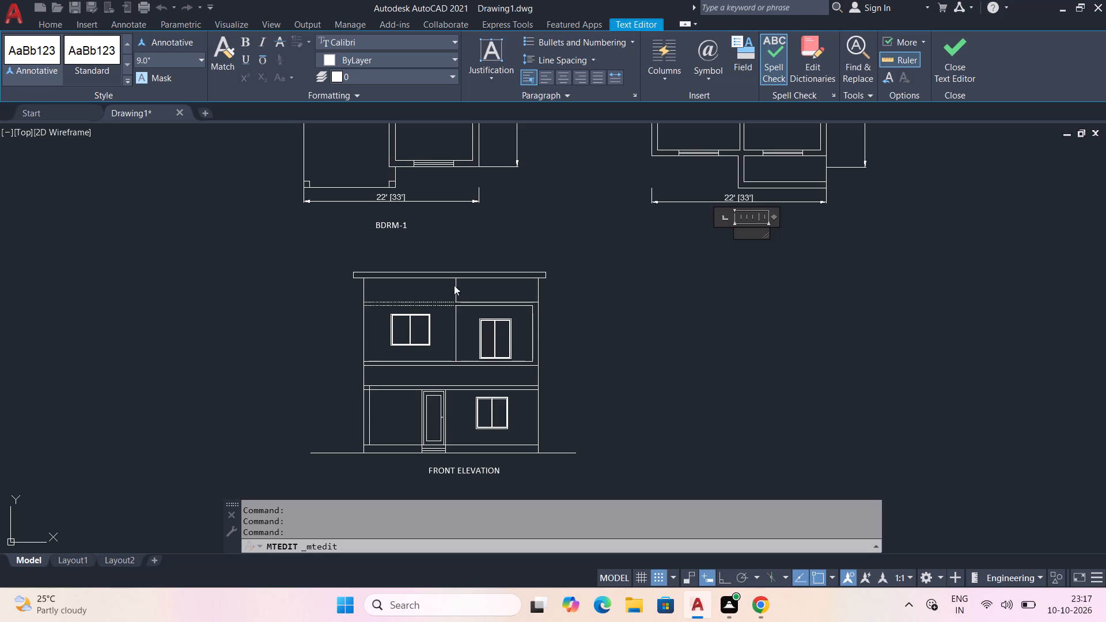
{"action": "double_click", "coordinate": [397, 226]}
{"action": "double_click", "coordinate": [397, 226]}
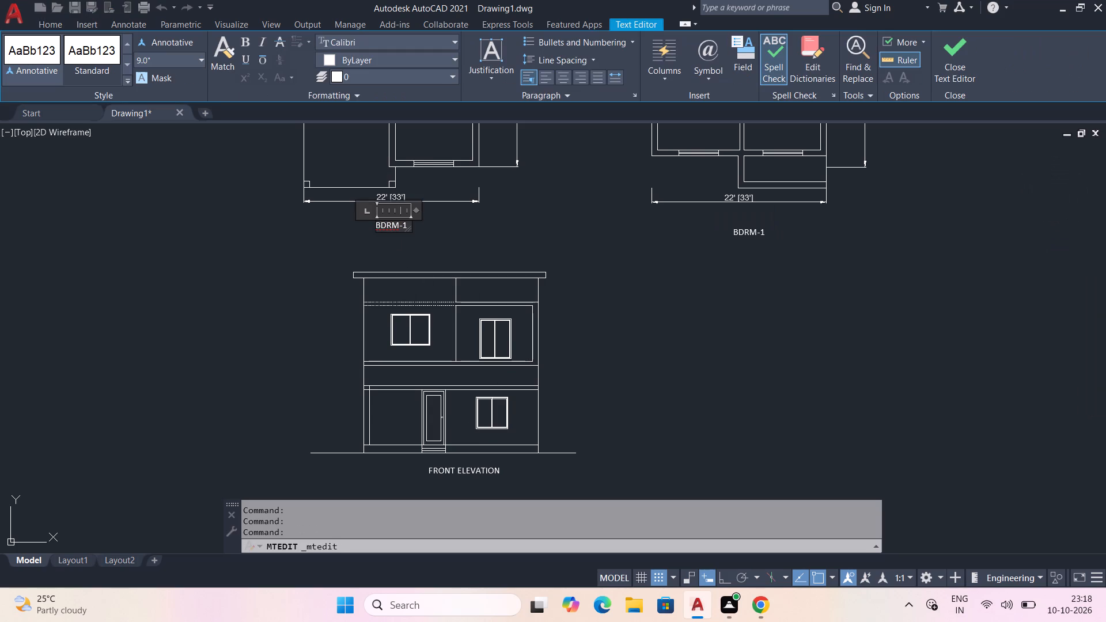
{"action": "key", "text": "ctrl+z"}
{"action": "key", "text": "ctrl+a"}
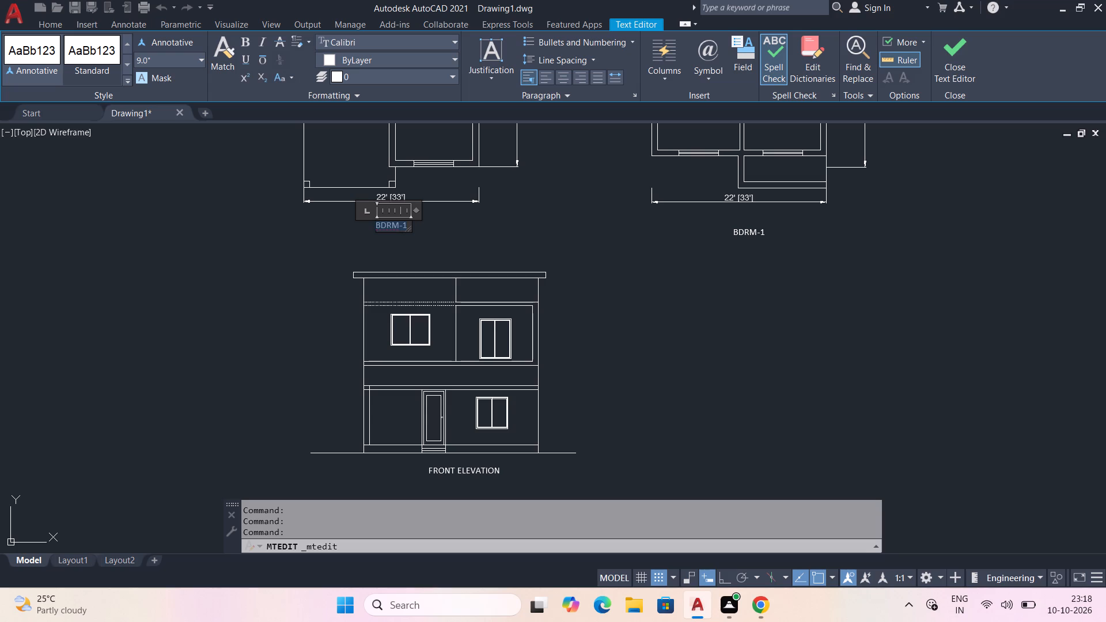
{"action": "key", "text": "BackSpace"}
{"action": "type", "text": "GROUND"}
{"action": "key", "text": "space"}
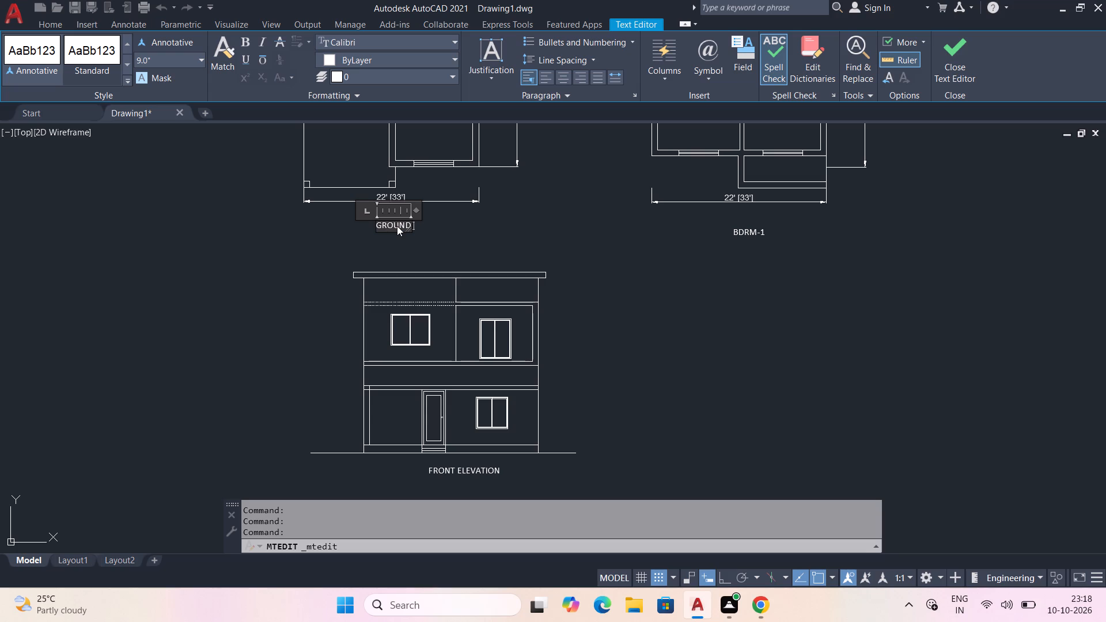
{"action": "type", "text": "FLOOR PLAN"}
{"action": "left_click_drag", "start_coordinate": [418, 211], "coordinate": [438, 215]}
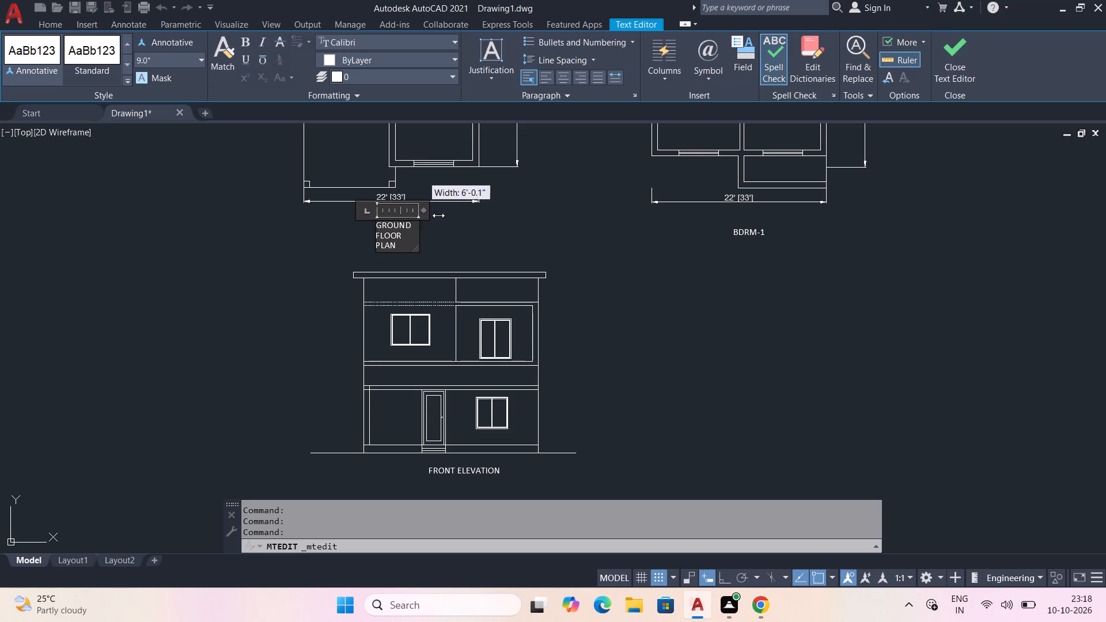
{"action": "left_click_drag", "start_coordinate": [438, 215], "coordinate": [479, 217]}
{"action": "left_click", "coordinate": [479, 217]}
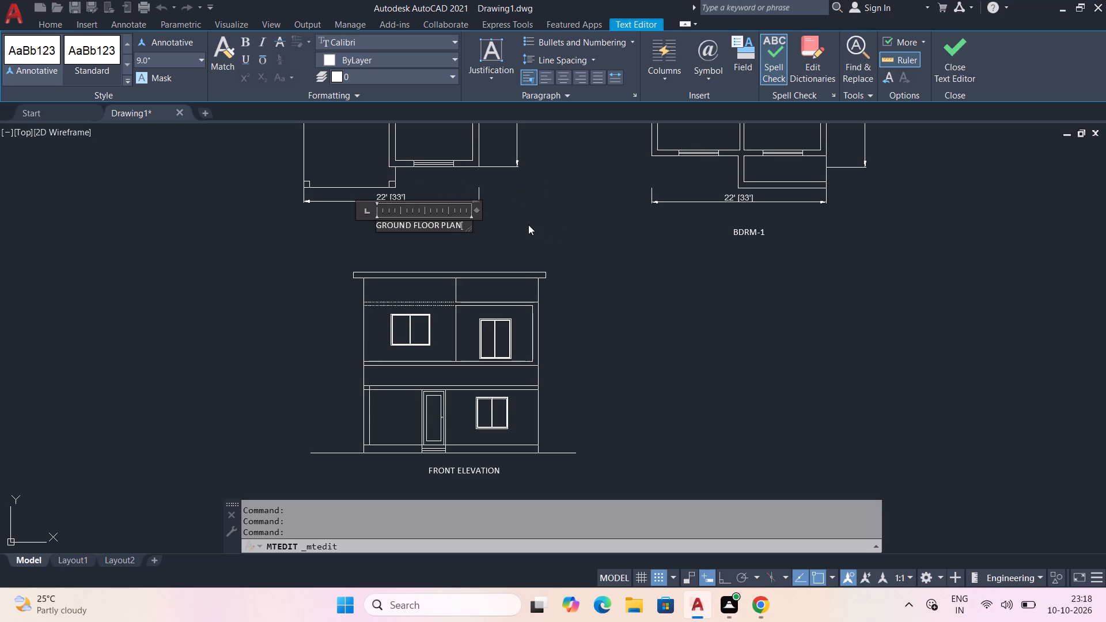
{"action": "key", "text": "Escape"}
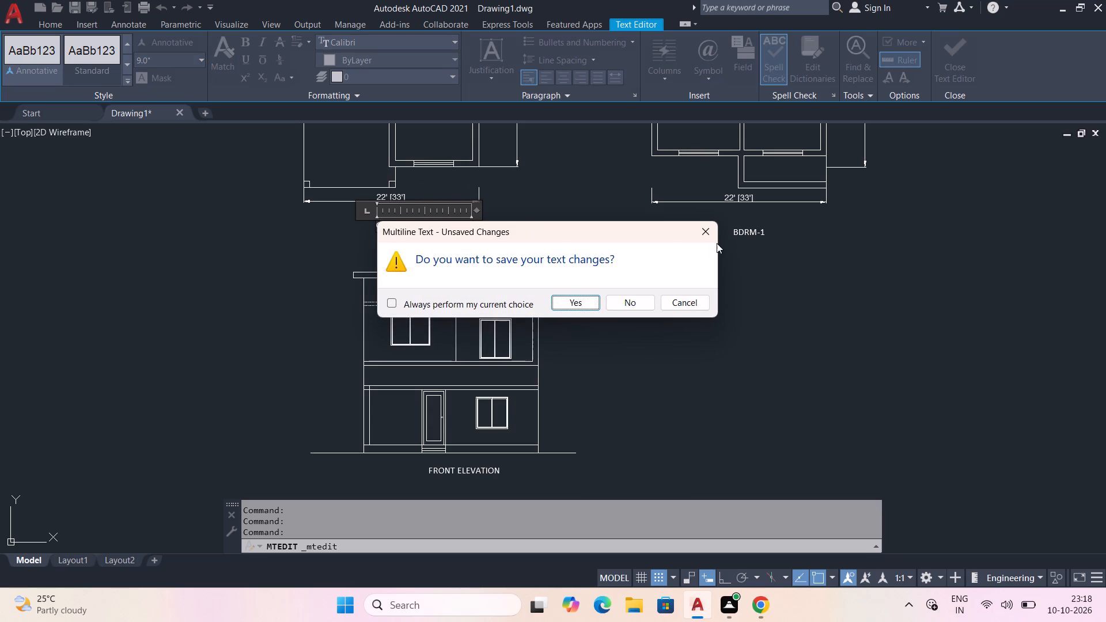
{"action": "left_click", "coordinate": [710, 231]}
{"action": "left_click", "coordinate": [513, 240]}
Change the BDRM-1 label below the upper-floor plan to FIRST FLOOR PLAN and widen its text frame to fit one line.
{"action": "middle_click_drag", "start_coordinate": [558, 230], "coordinate": [442, 255]}
{"action": "double_click", "coordinate": [641, 259]}
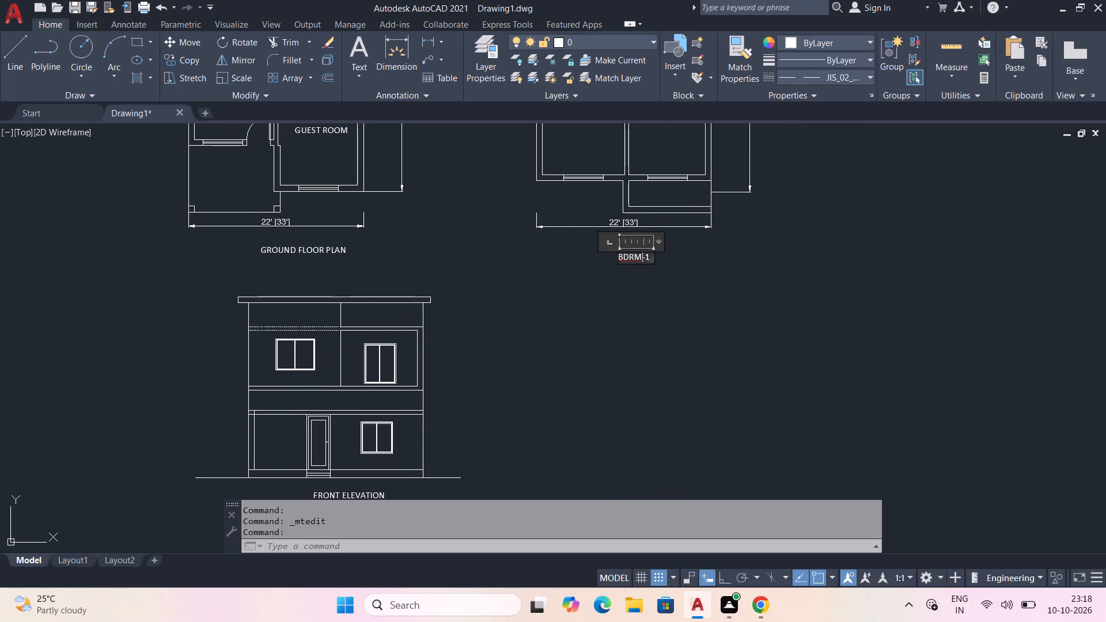
{"action": "key", "text": "ctrl+a"}
{"action": "key", "text": "BackSpace"}
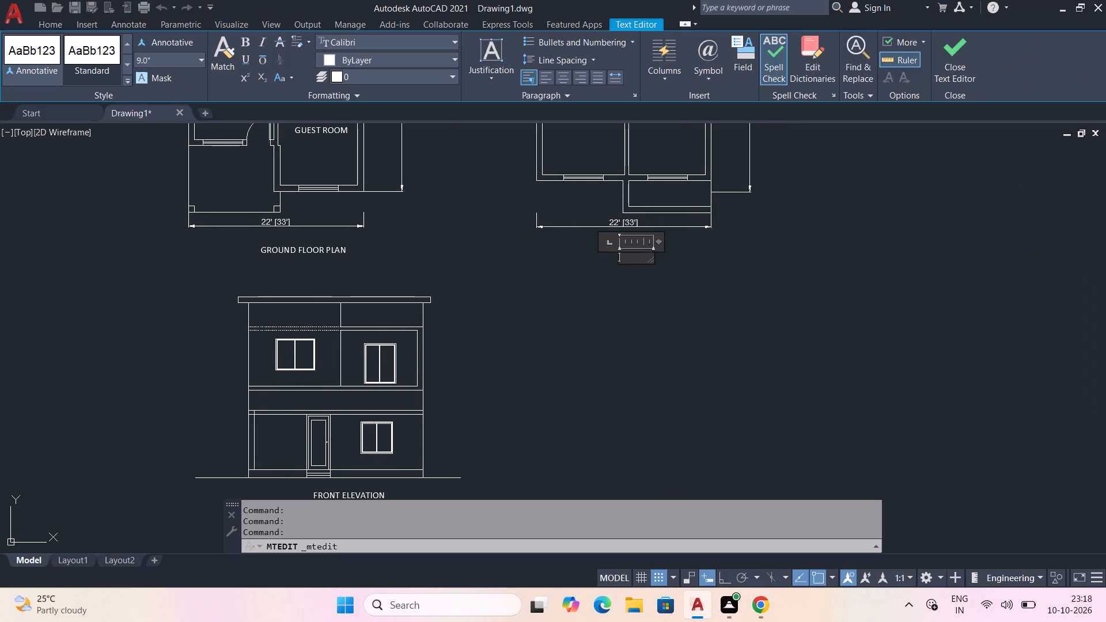
{"action": "type", "text": "FIRST"}
{"action": "key", "text": "space"}
{"action": "type", "text": "FLOOR"}
{"action": "key", "text": "space"}
{"action": "type", "text": "PLAN"}
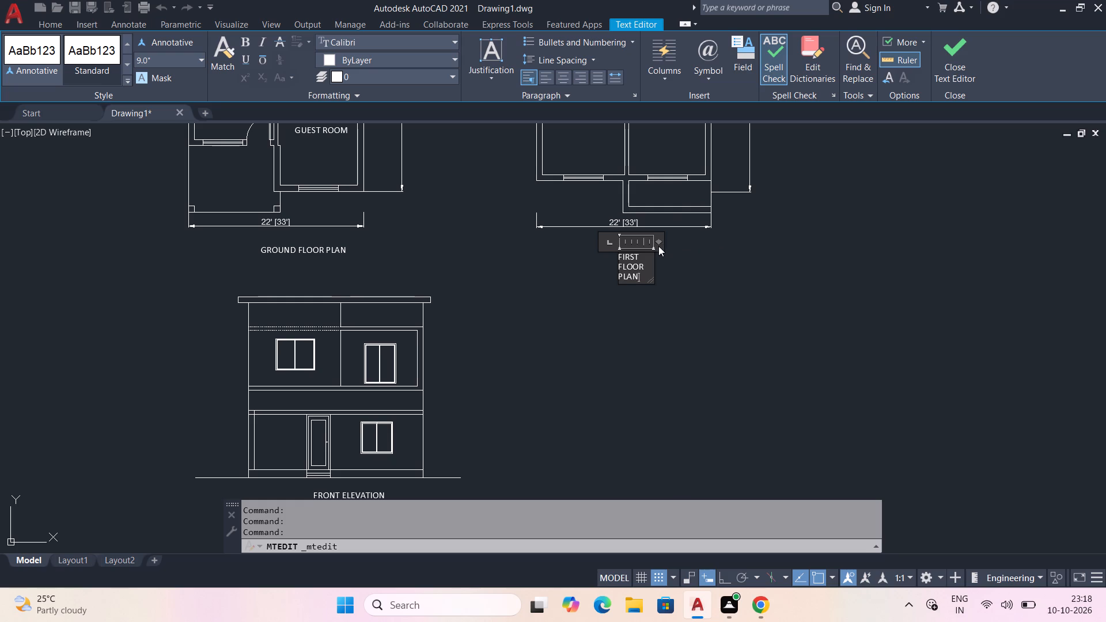
{"action": "left_click_drag", "start_coordinate": [660, 243], "coordinate": [719, 255]}
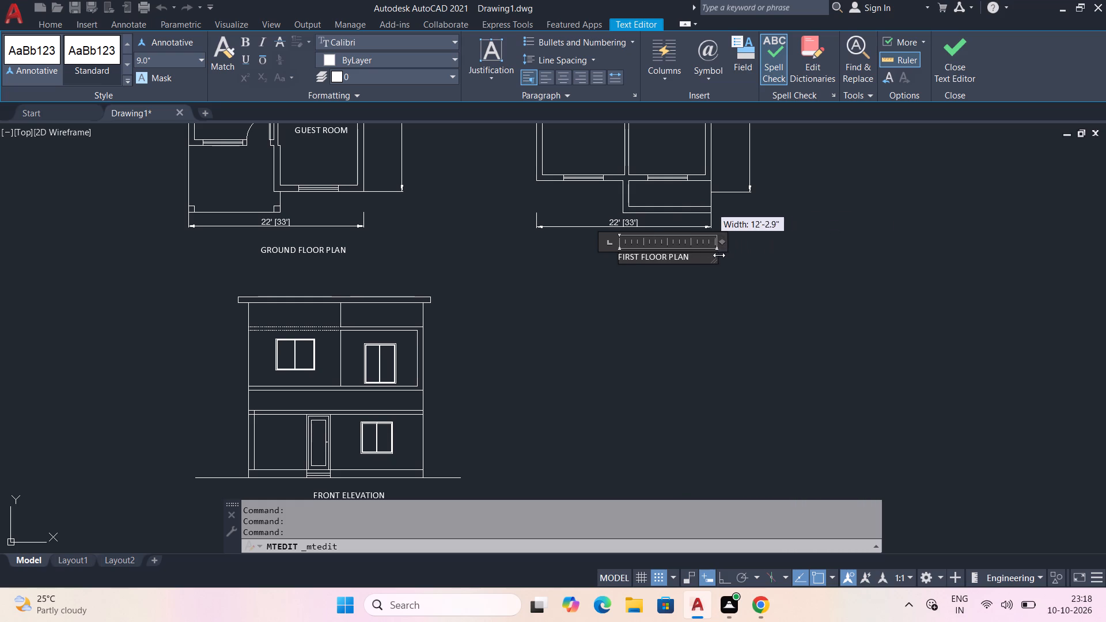
{"action": "left_click_drag", "start_coordinate": [719, 255], "coordinate": [711, 257]}
{"action": "left_click", "coordinate": [711, 257]}
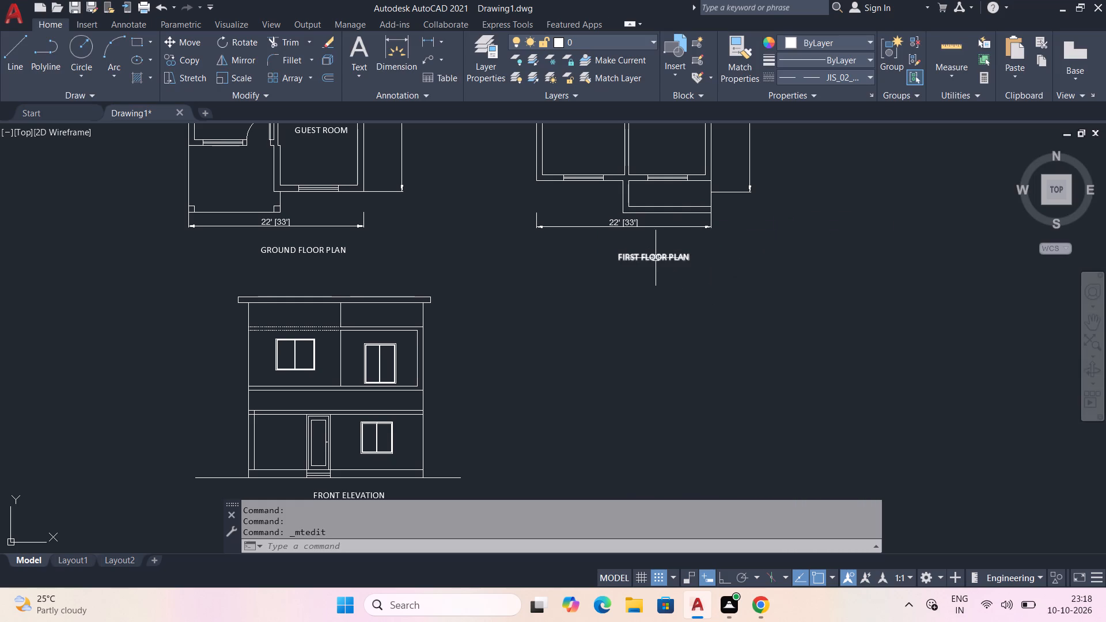
Move the FIRST FLOOR PLAN label horizontally to centre it below the upper-floor plan.
{"action": "left_click_drag", "start_coordinate": [656, 257], "coordinate": [620, 259]}
{"action": "left_click_drag", "start_coordinate": [661, 255], "coordinate": [630, 255]}
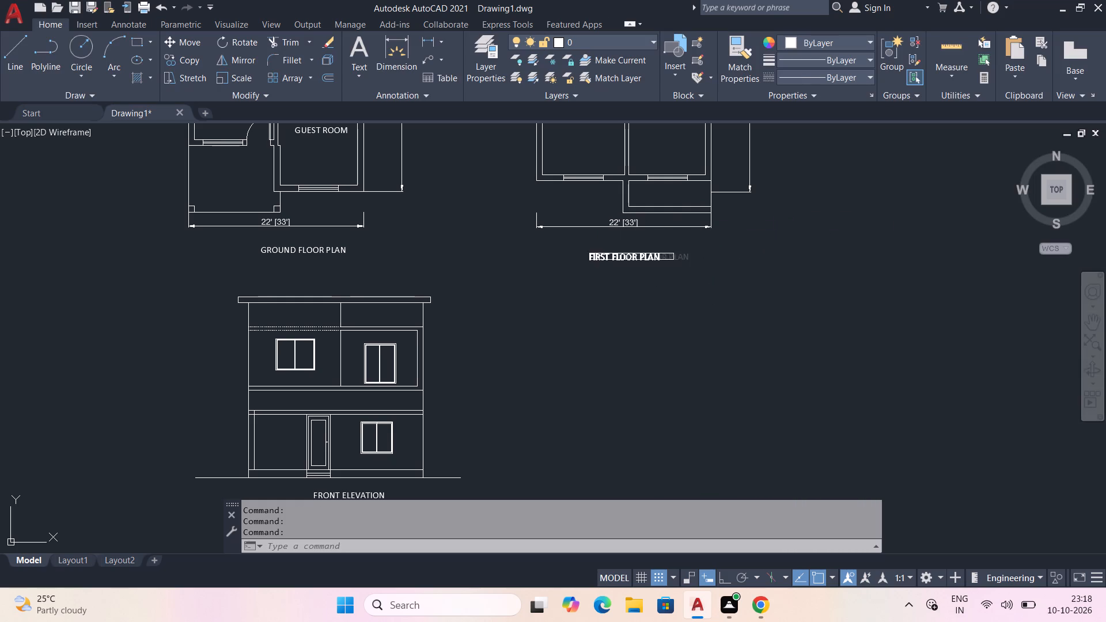
{"action": "key", "text": "Escape"}
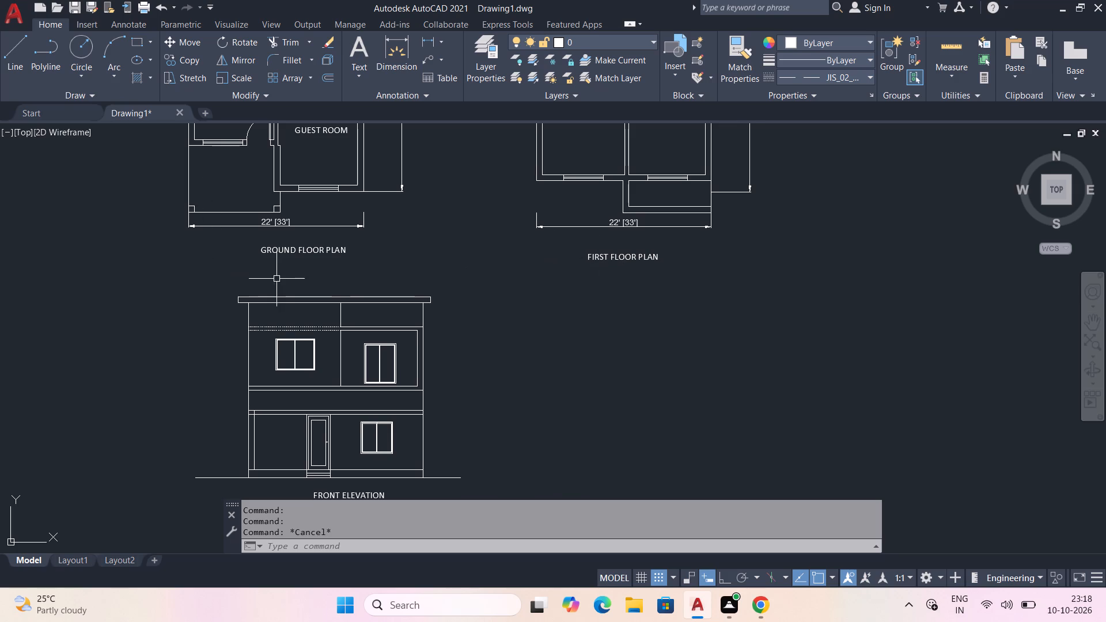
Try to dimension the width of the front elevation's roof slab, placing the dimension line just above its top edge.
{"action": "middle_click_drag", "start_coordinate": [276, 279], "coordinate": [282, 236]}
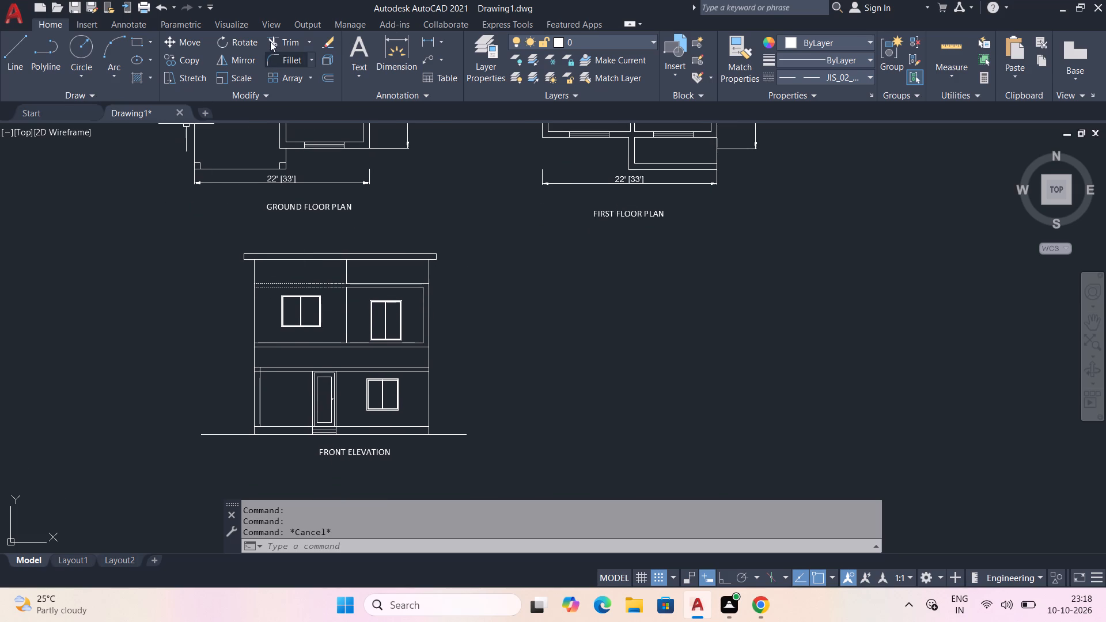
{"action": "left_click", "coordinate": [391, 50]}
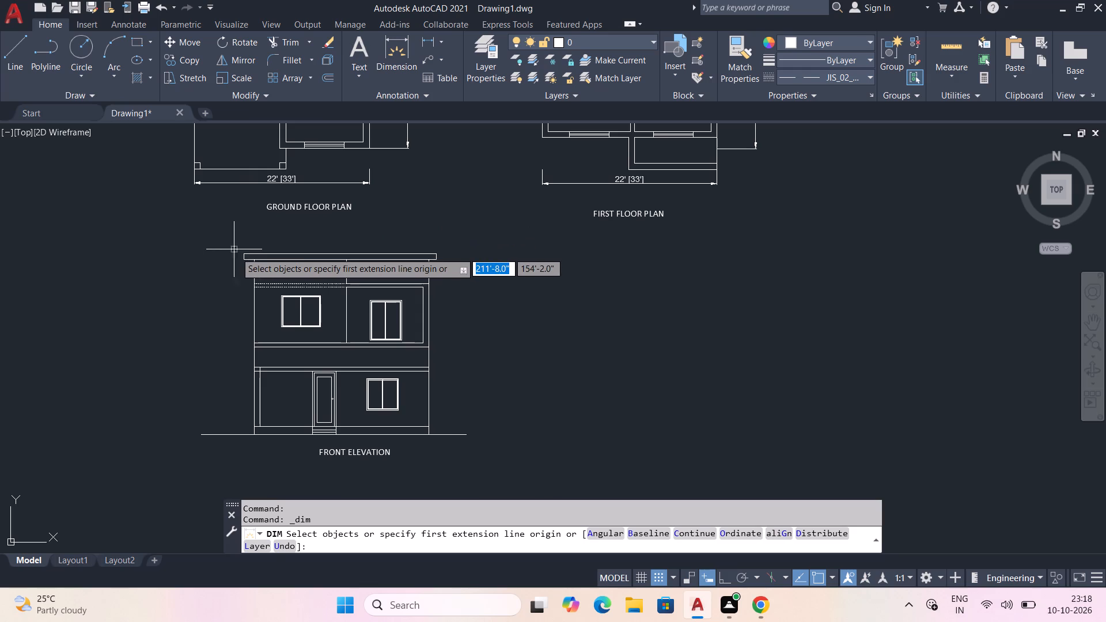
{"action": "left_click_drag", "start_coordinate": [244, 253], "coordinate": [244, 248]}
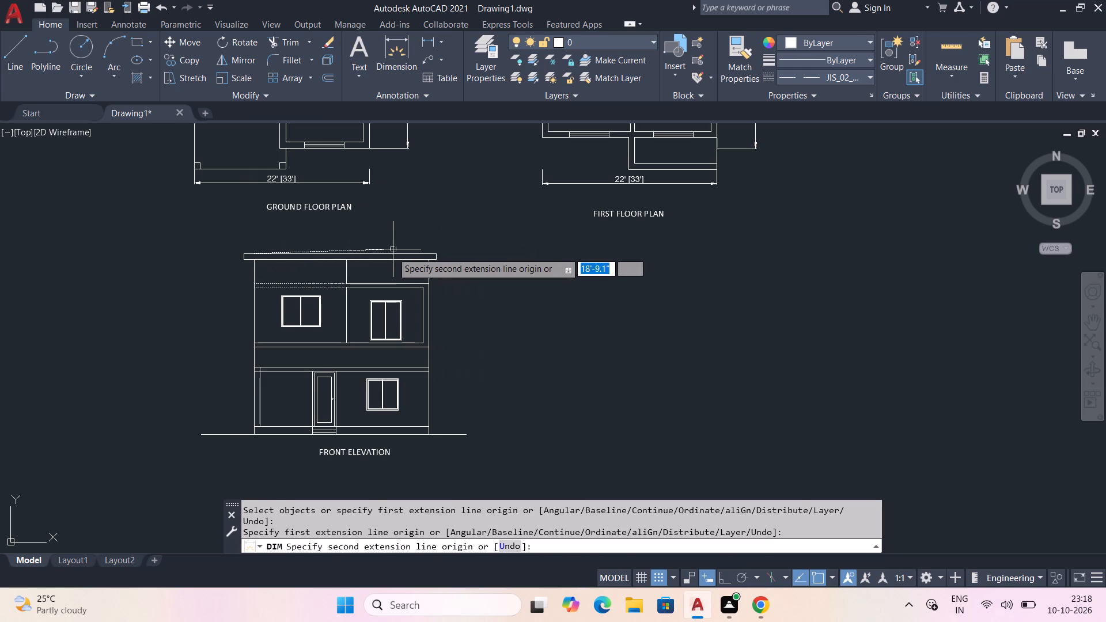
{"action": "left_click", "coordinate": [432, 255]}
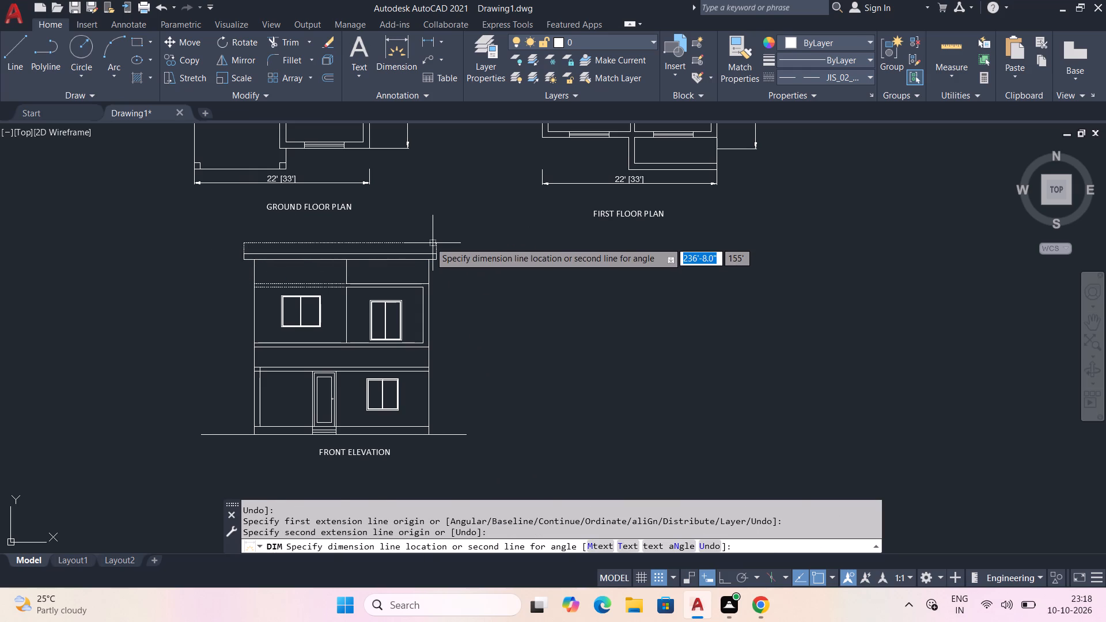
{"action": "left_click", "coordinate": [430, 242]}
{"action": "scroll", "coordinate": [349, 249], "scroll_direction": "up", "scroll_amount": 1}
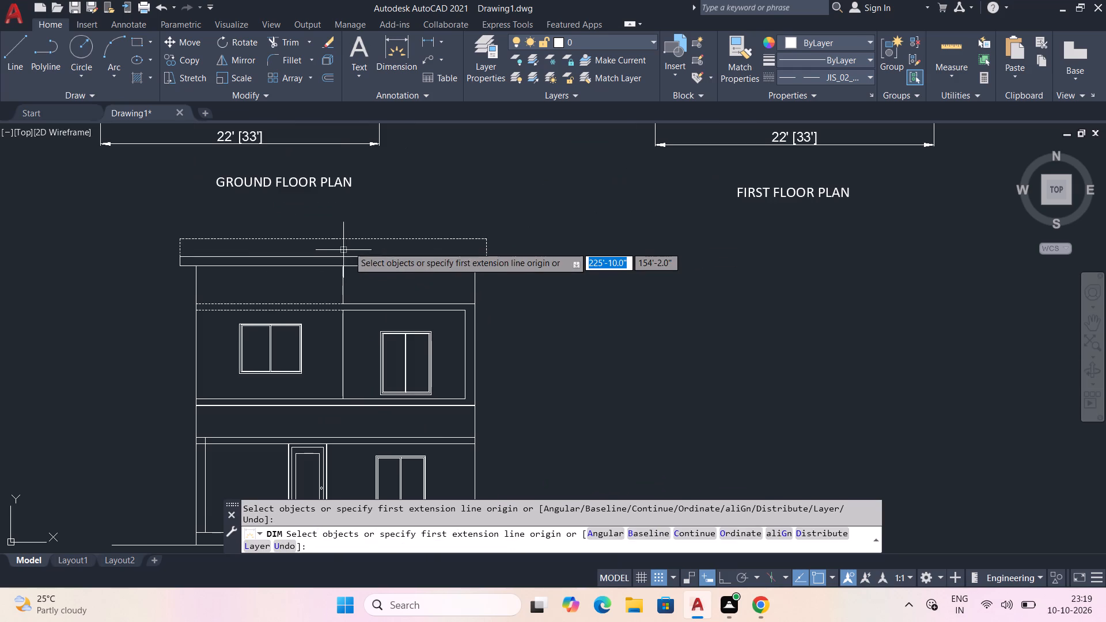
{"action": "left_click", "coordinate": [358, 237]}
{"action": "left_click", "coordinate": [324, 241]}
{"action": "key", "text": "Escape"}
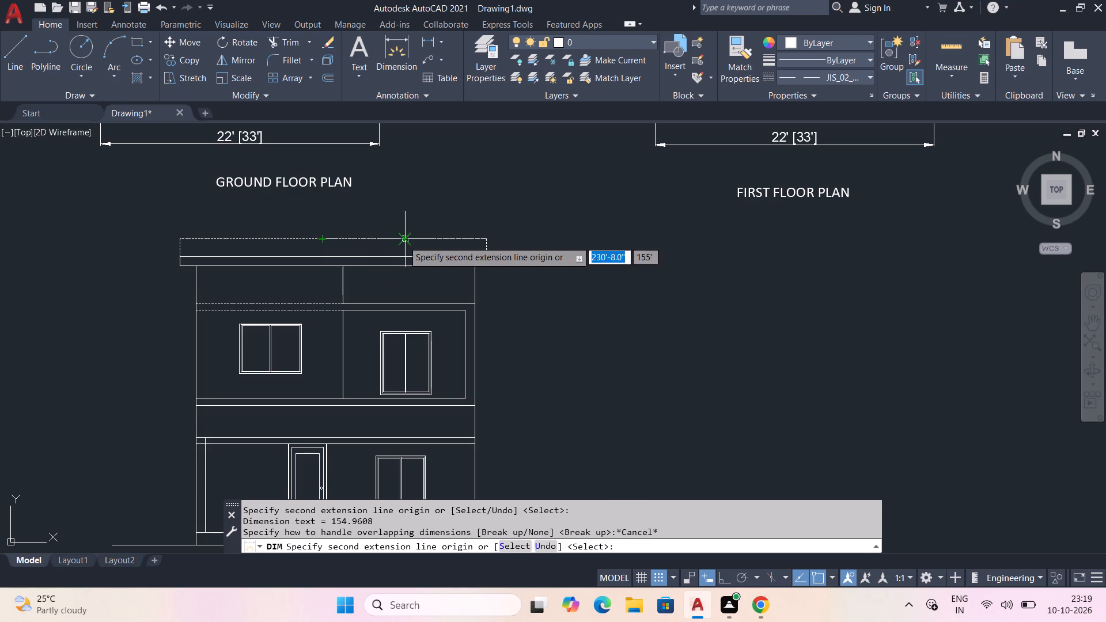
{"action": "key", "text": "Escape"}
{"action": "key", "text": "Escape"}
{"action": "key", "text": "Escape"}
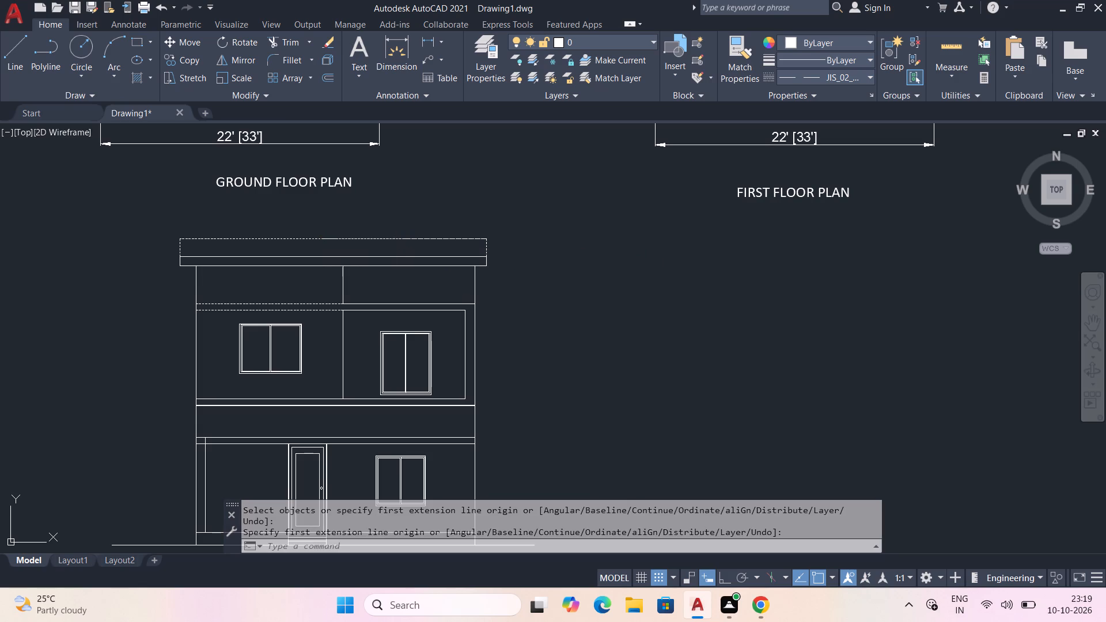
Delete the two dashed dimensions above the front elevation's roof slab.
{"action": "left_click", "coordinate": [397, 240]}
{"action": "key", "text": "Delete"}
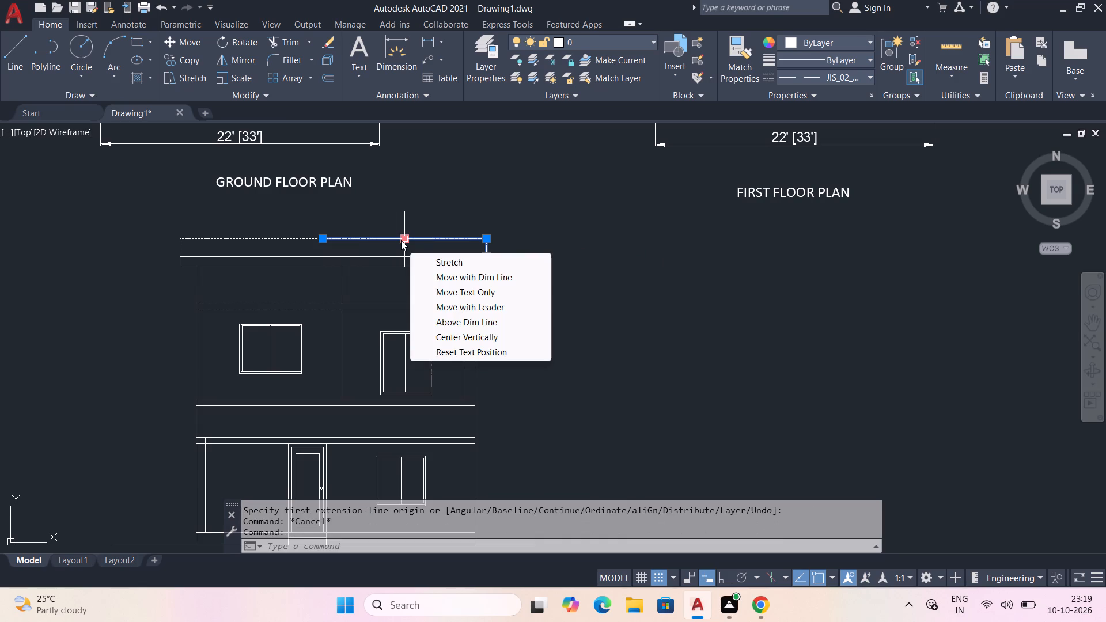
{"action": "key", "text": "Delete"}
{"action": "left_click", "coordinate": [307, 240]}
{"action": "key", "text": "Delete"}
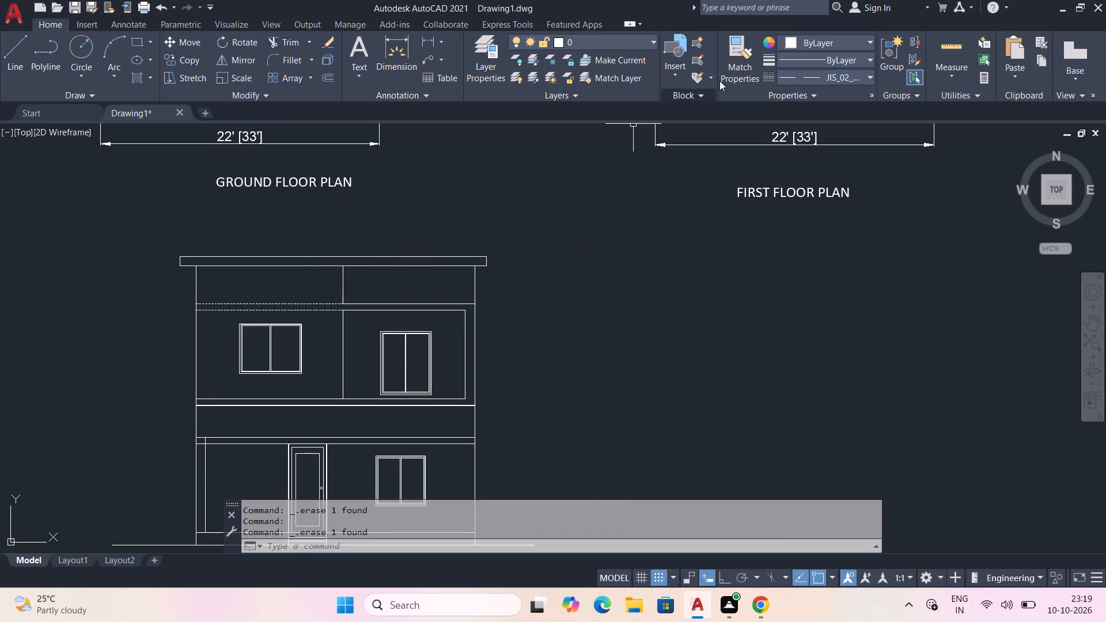
Set the current linetype to ByLayer.
{"action": "left_click", "coordinate": [807, 75]}
{"action": "left_click", "coordinate": [788, 91]}
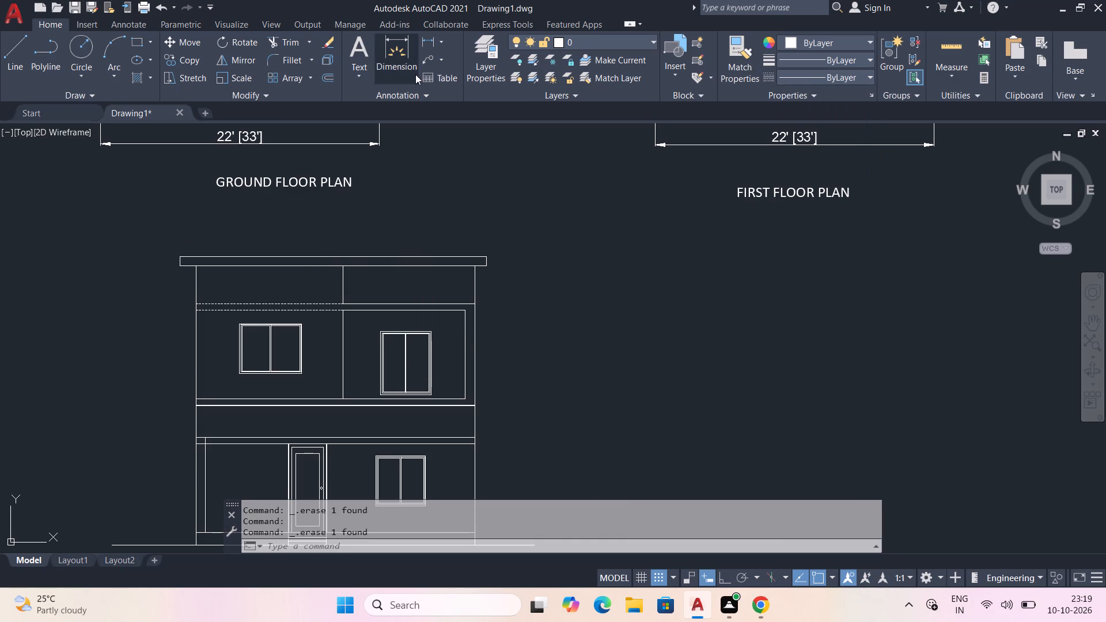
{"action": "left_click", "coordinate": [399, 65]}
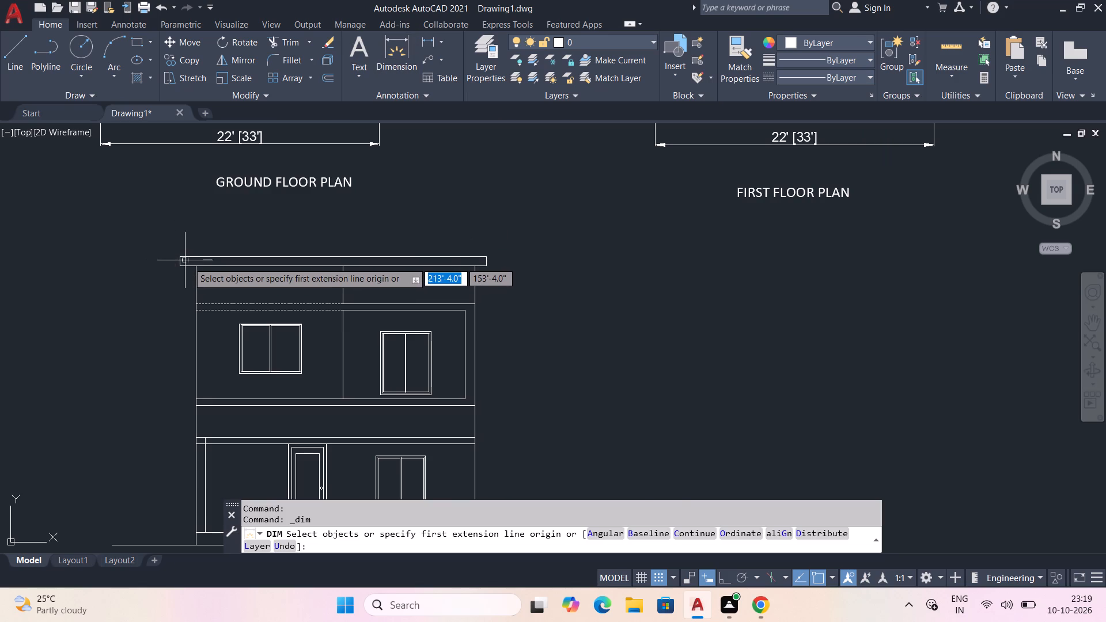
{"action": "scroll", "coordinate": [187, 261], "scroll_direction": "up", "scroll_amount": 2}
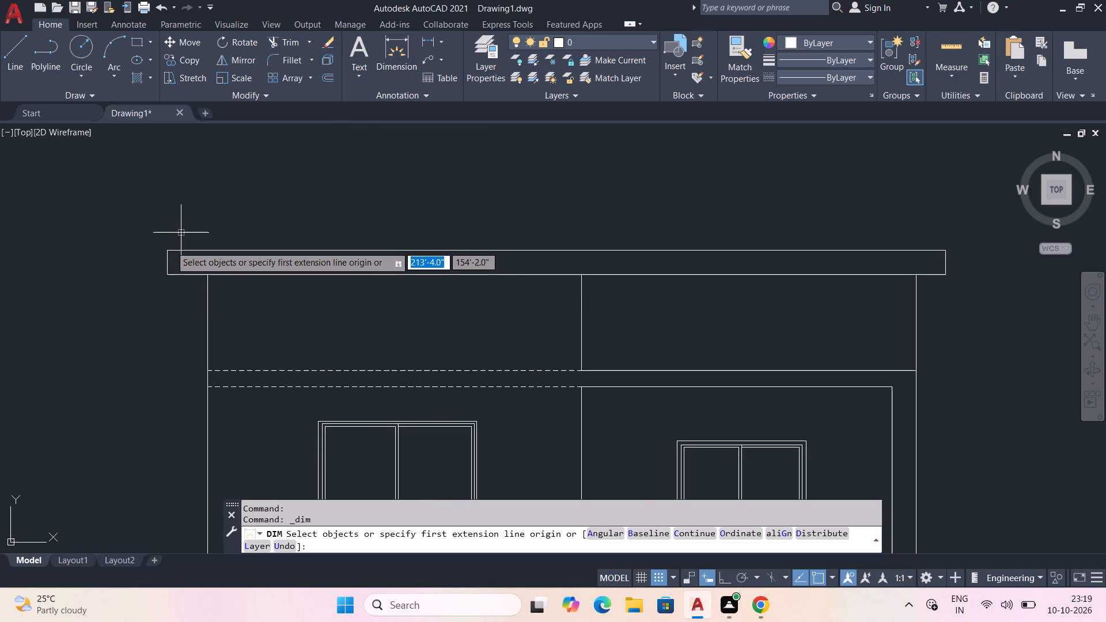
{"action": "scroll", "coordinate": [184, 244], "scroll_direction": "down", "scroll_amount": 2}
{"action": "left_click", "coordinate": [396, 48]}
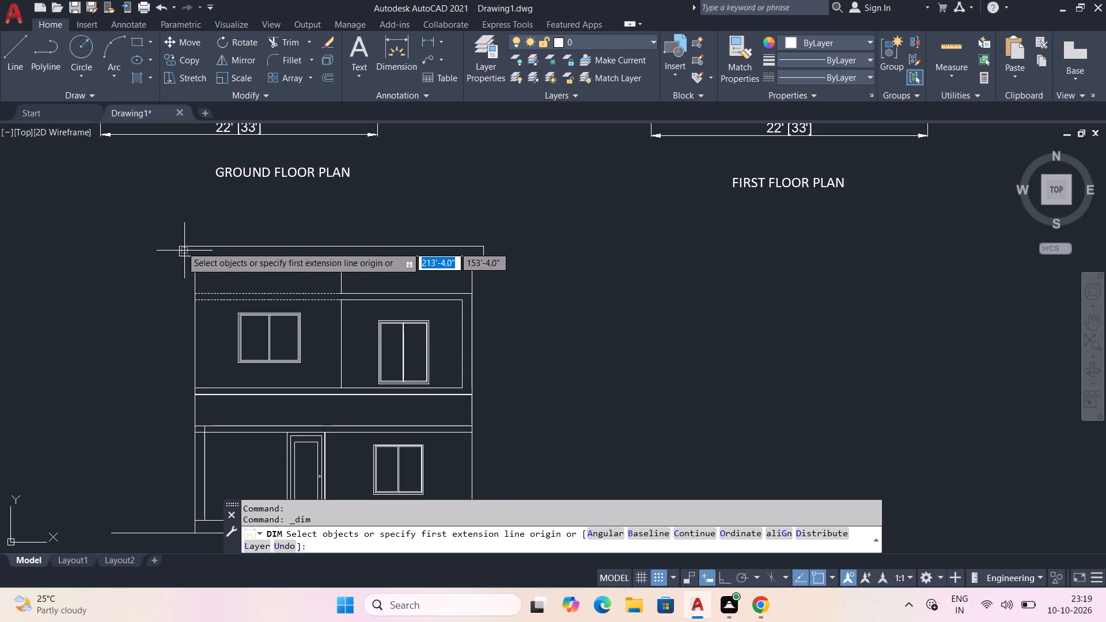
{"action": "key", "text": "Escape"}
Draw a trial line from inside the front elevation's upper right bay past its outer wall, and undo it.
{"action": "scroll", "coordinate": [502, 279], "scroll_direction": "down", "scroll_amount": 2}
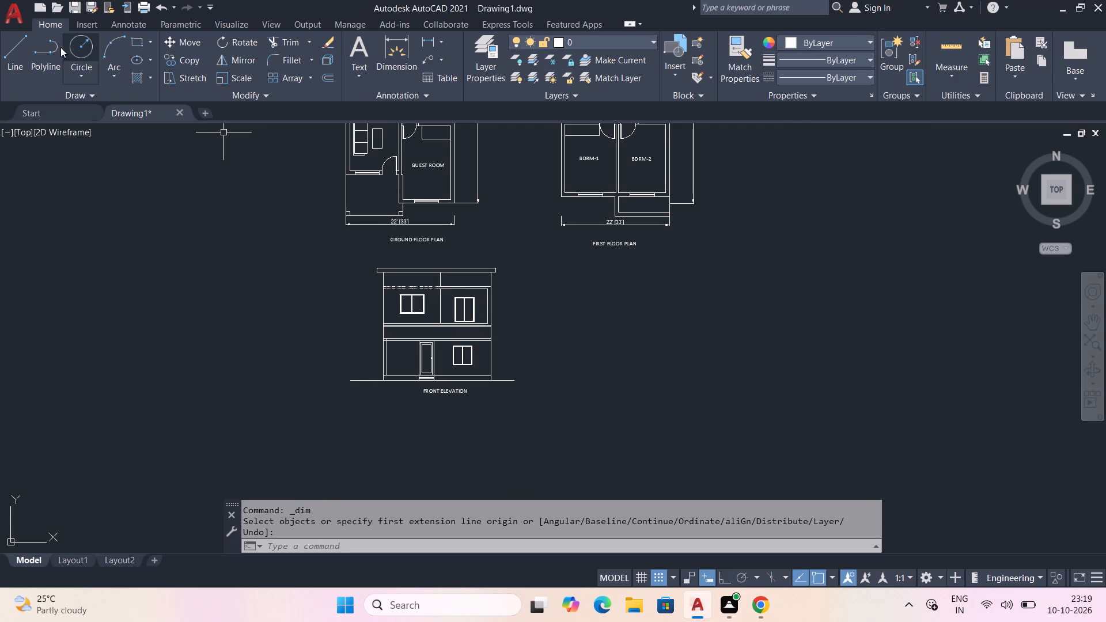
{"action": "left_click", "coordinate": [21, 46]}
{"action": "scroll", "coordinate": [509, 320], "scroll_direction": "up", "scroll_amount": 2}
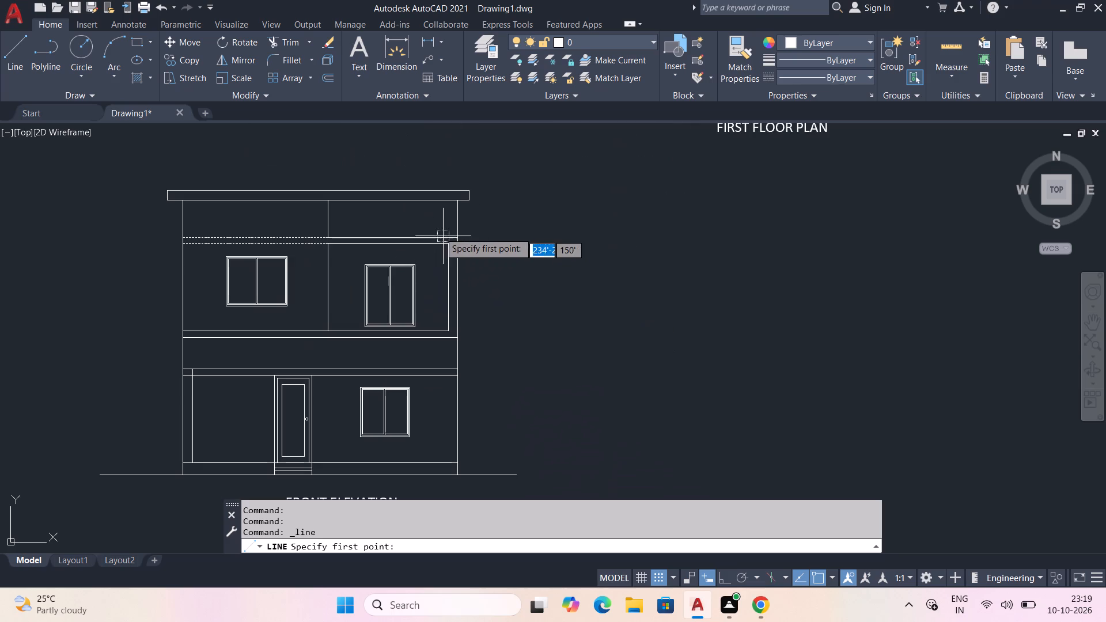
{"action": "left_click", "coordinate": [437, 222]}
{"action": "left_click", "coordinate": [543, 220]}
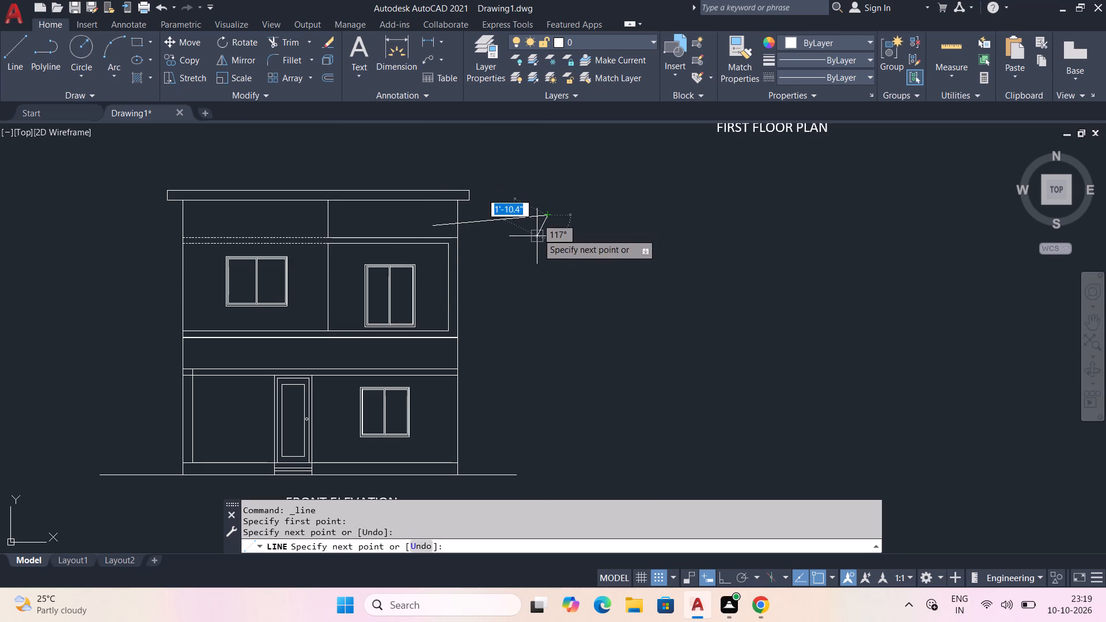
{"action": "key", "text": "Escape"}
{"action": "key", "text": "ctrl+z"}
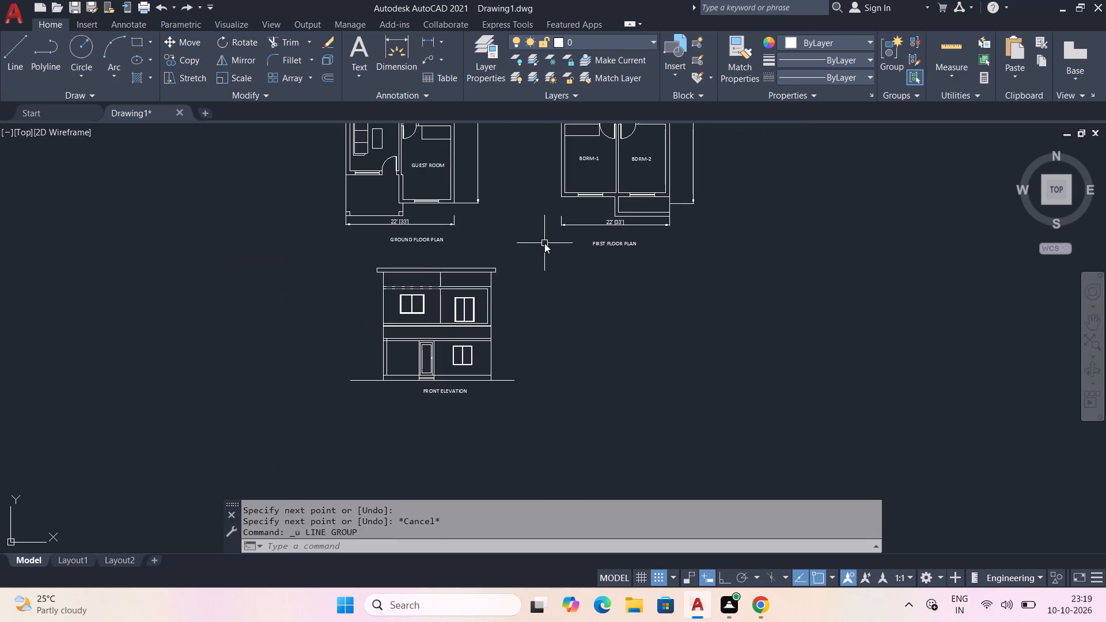
Turn off grid snap.
{"action": "key", "text": "F9"}
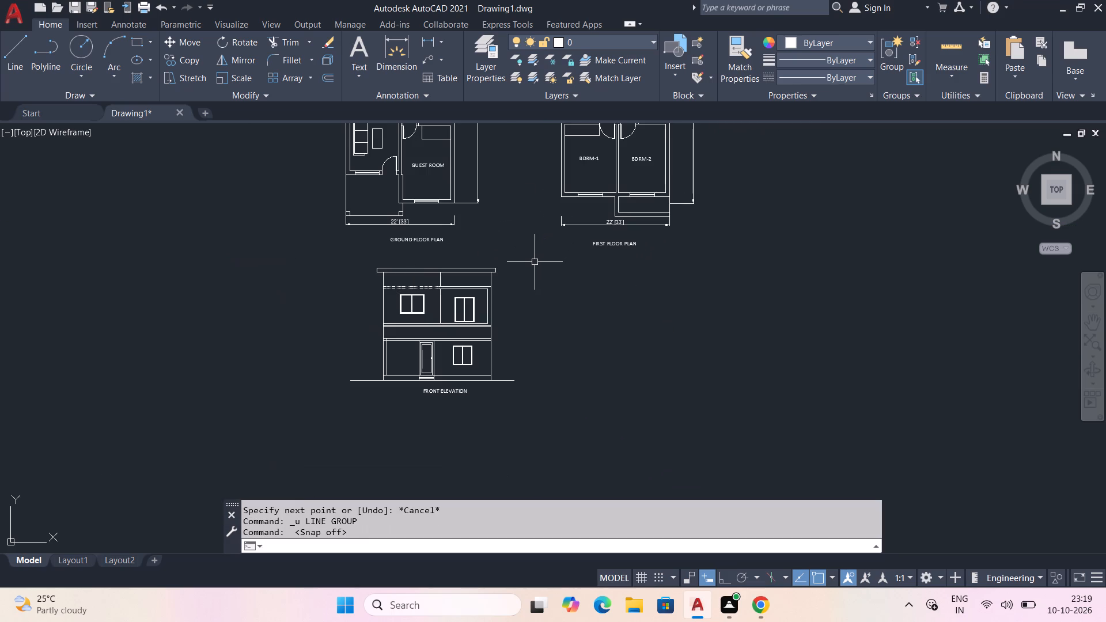
With Ortho on, draw two horizontal lines, roughly 10 to 11 ft long, from the front elevation's parapet and upper bay out past the outer wall.
{"action": "key", "text": "F8"}
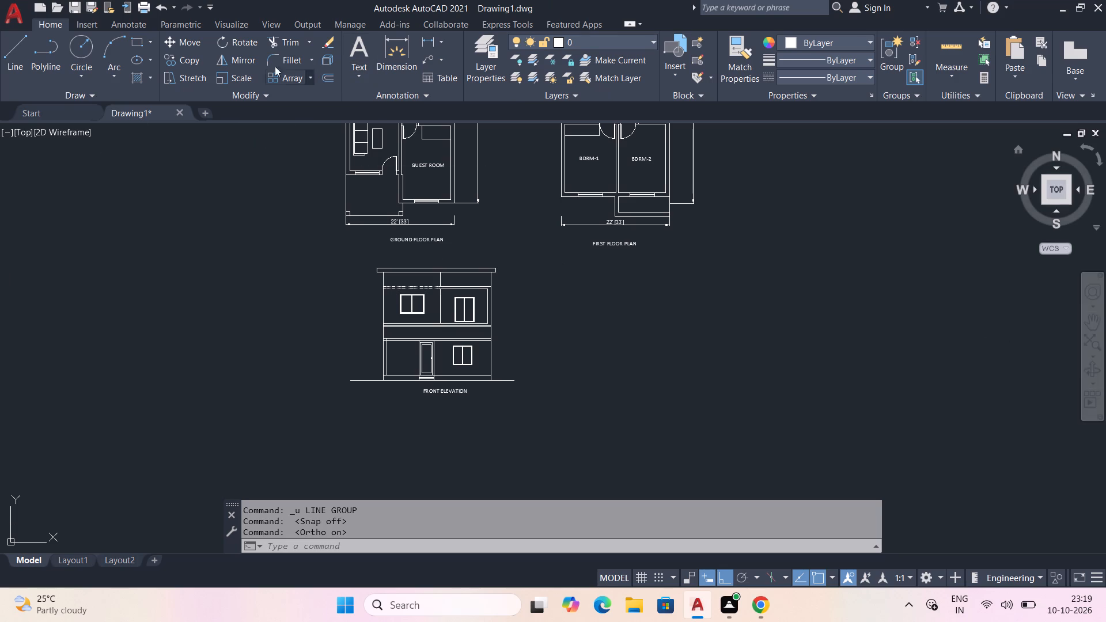
{"action": "left_click", "coordinate": [23, 55]}
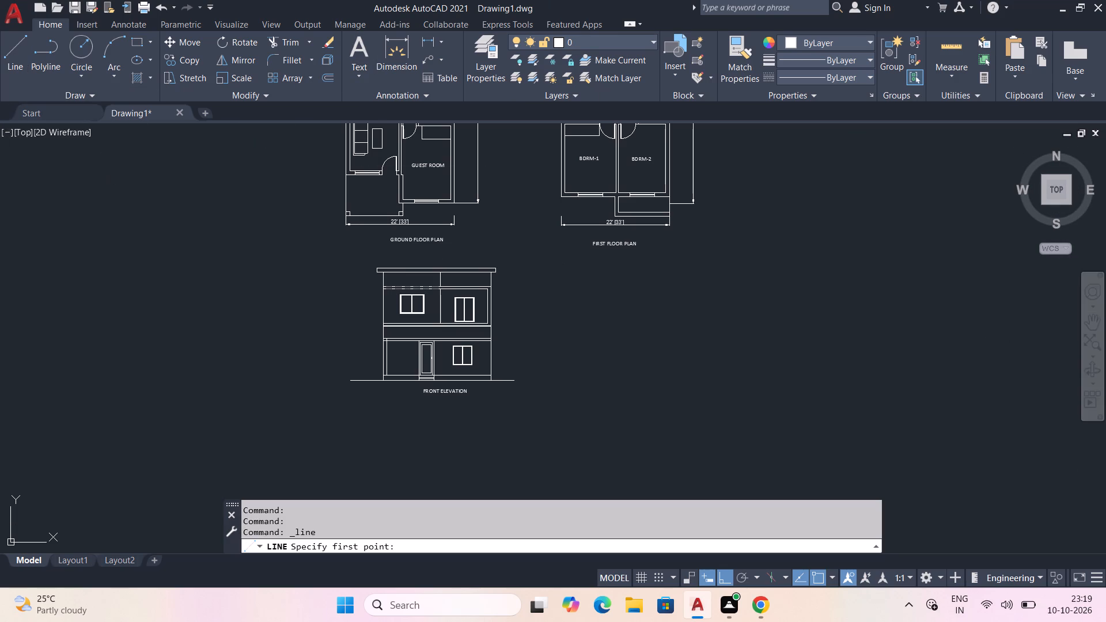
{"action": "scroll", "coordinate": [470, 290], "scroll_direction": "up", "scroll_amount": 2}
{"action": "left_click", "coordinate": [491, 259]}
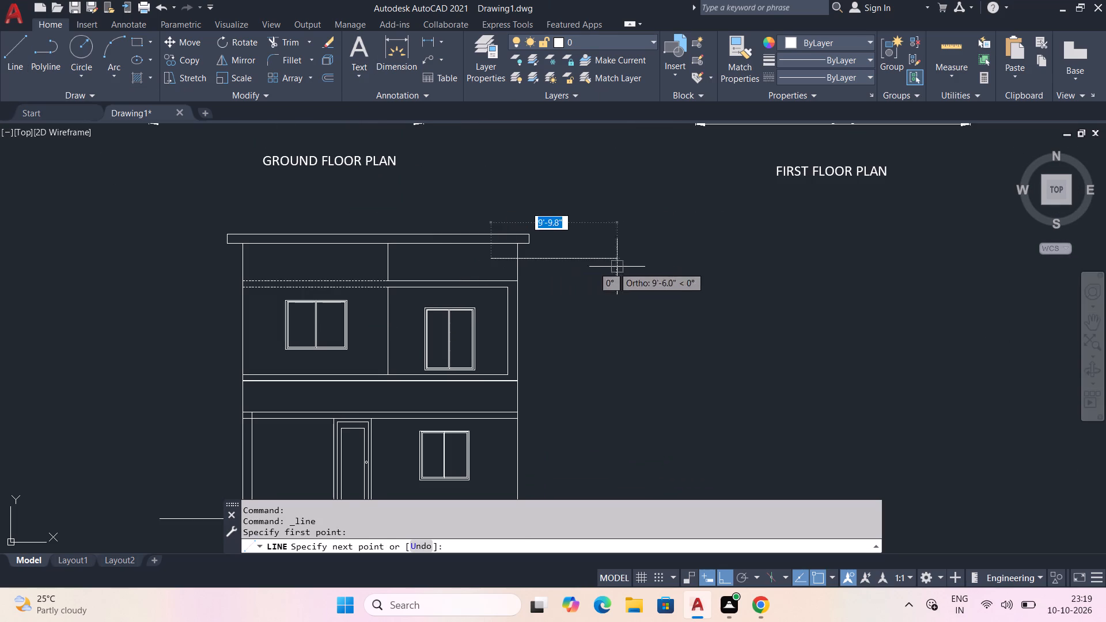
{"action": "left_click", "coordinate": [639, 267]}
{"action": "key", "text": "space"}
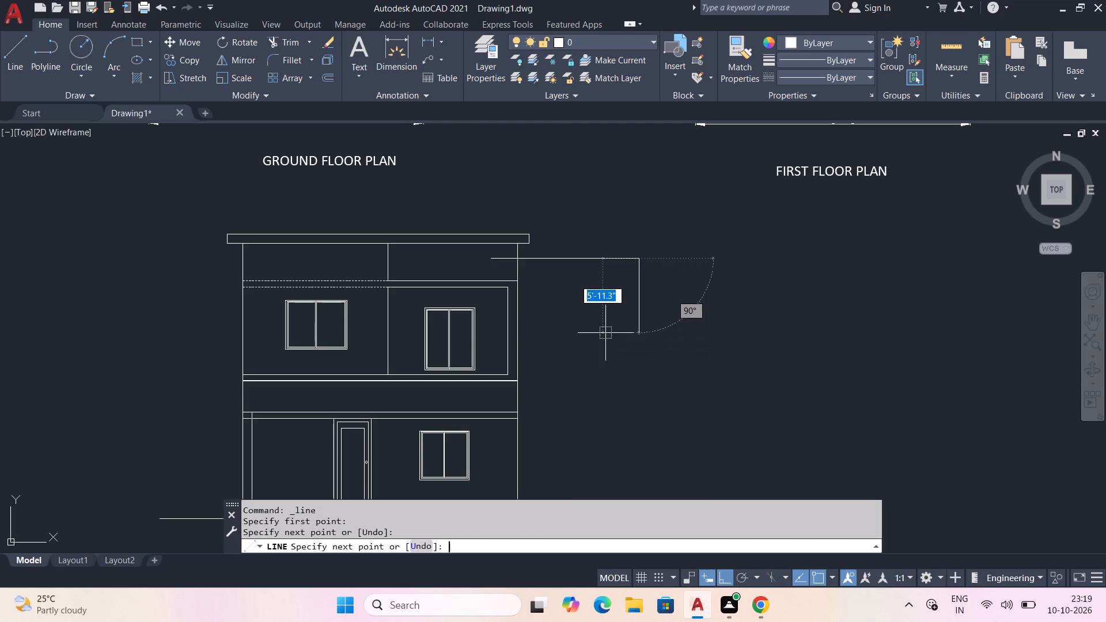
{"action": "key", "text": "space"}
{"action": "left_click", "coordinate": [499, 324]}
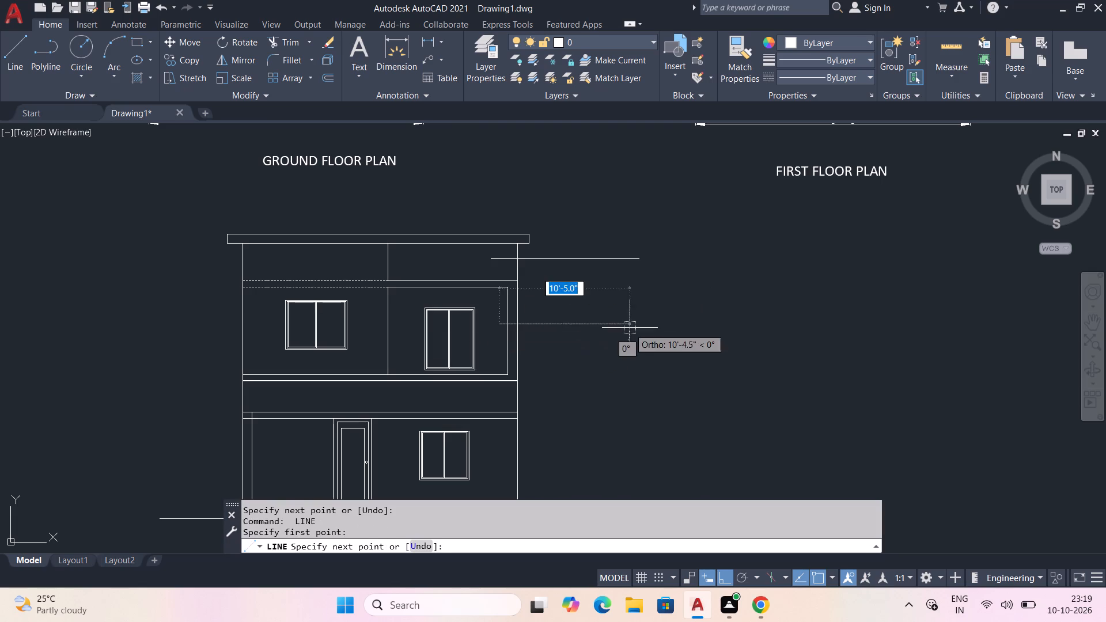
{"action": "left_click", "coordinate": [632, 328]}
{"action": "key", "text": "space"}
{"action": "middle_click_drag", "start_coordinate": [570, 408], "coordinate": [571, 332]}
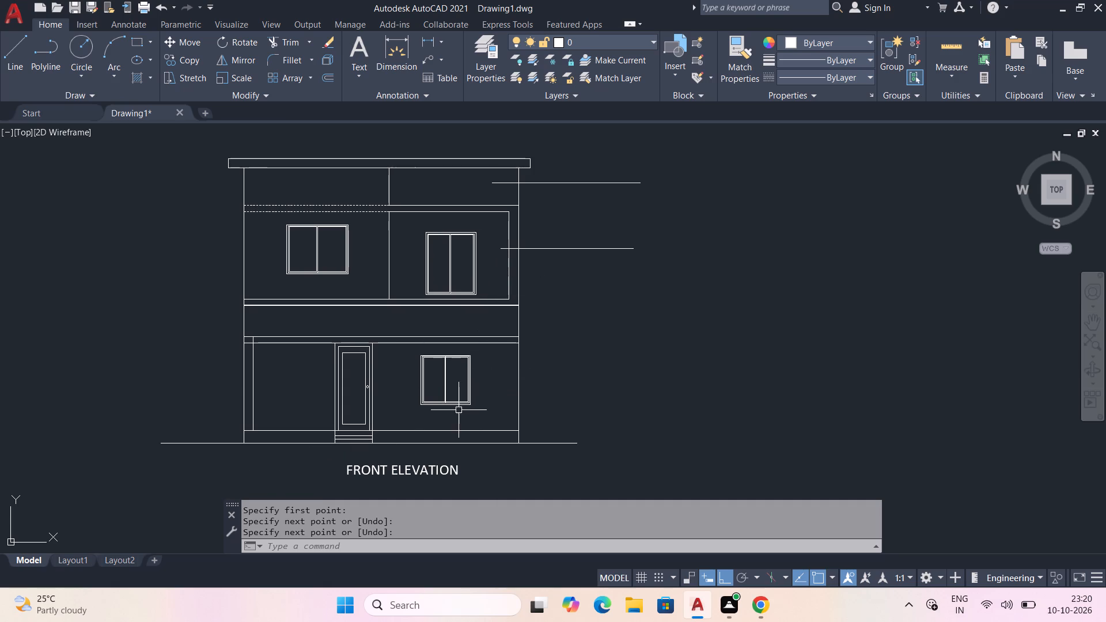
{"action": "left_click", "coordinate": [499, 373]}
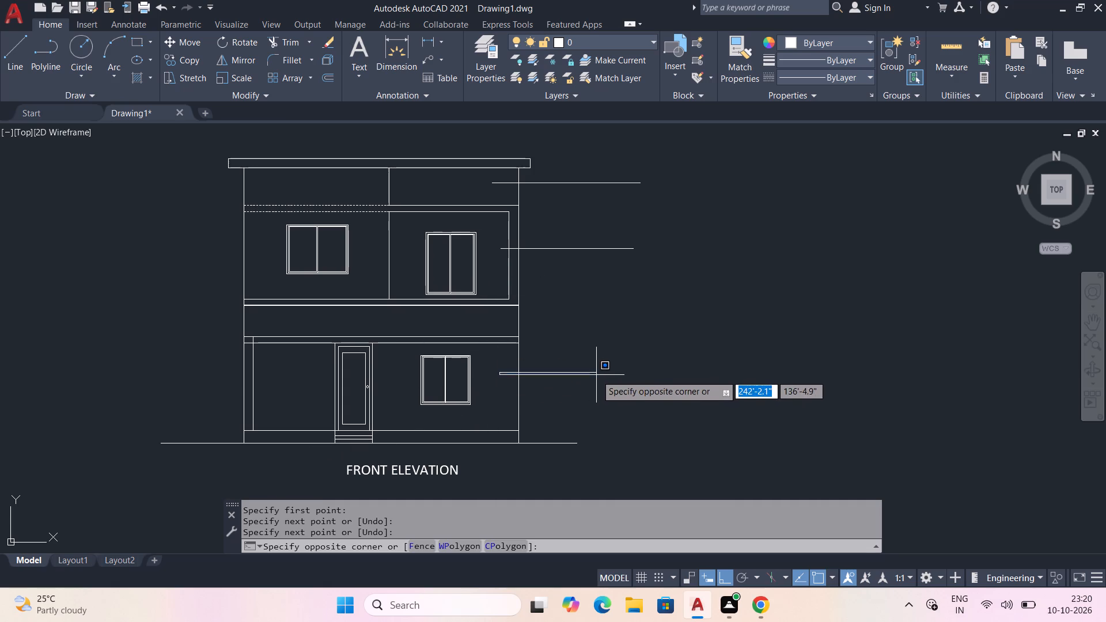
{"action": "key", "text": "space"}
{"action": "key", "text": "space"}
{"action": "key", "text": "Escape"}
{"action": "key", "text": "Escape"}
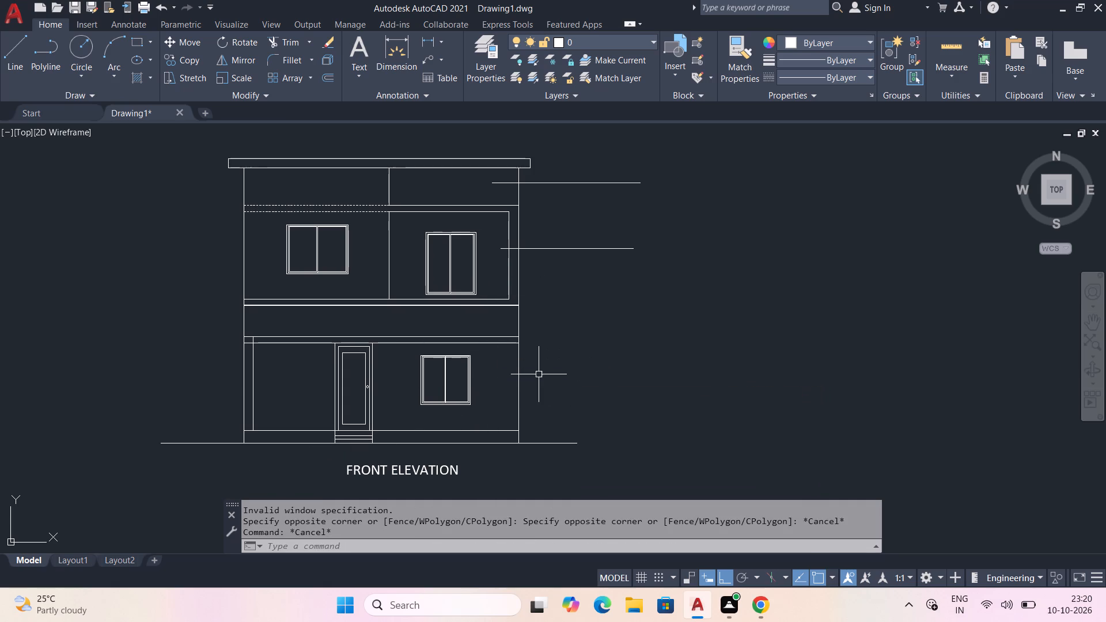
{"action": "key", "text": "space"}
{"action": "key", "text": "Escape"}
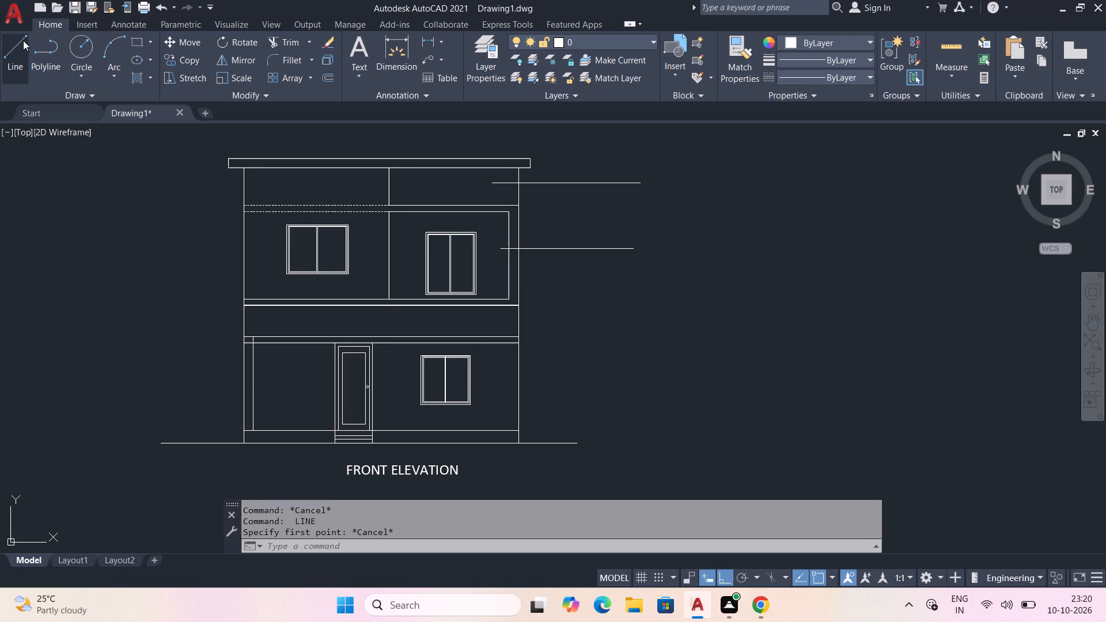
Draw a horizontal line from beside the front elevation's ground-floor window out past the outer wall.
{"action": "left_click", "coordinate": [23, 40]}
{"action": "left_click", "coordinate": [492, 381]}
{"action": "left_click", "coordinate": [618, 380]}
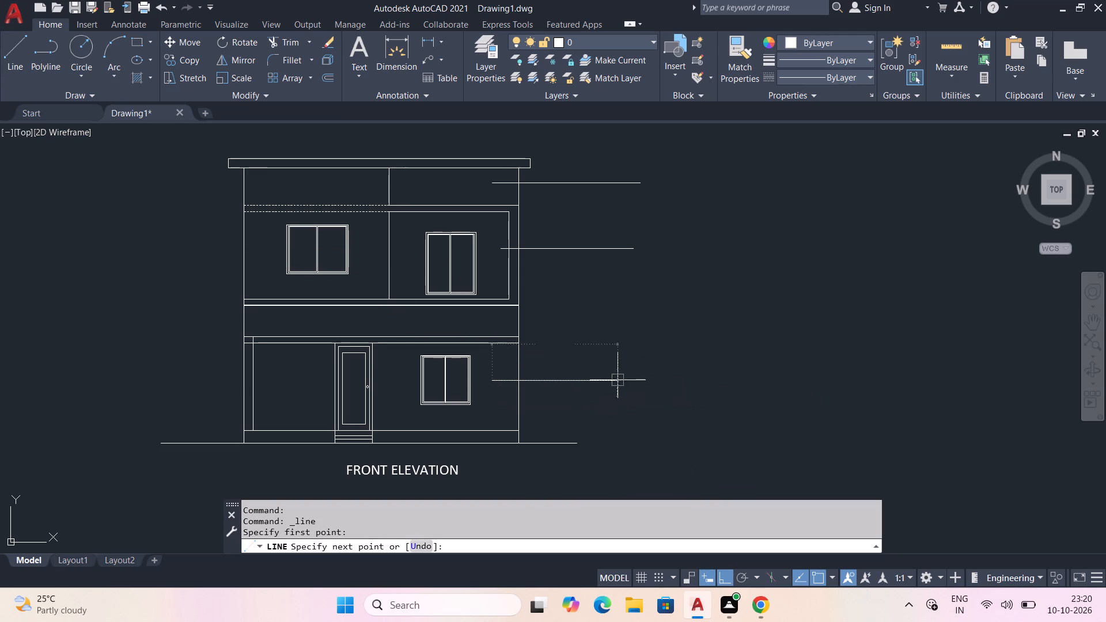
{"action": "key", "text": "space"}
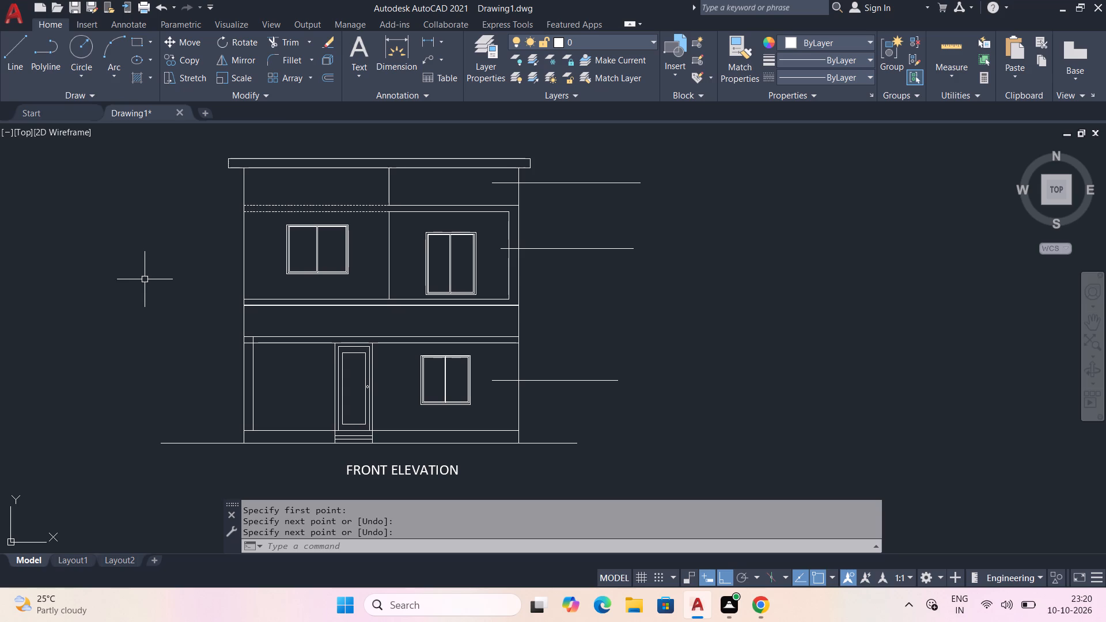
Draw a horizontal underline about 10.5 ft long beneath the FRONT ELEVATION title.
{"action": "left_click", "coordinate": [14, 59]}
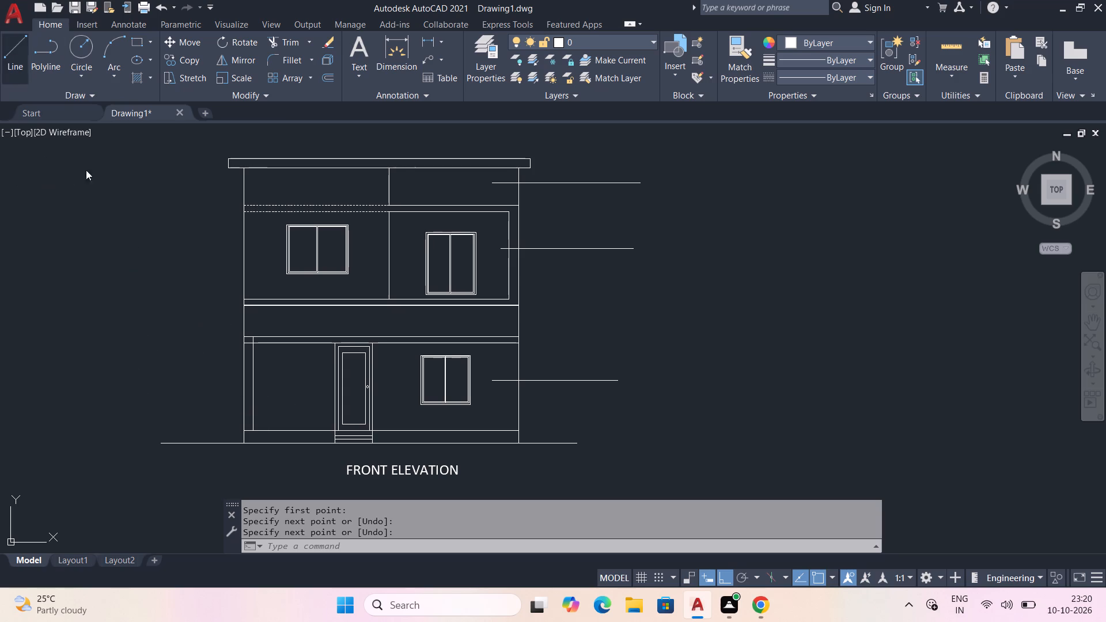
{"action": "left_click", "coordinate": [339, 481]}
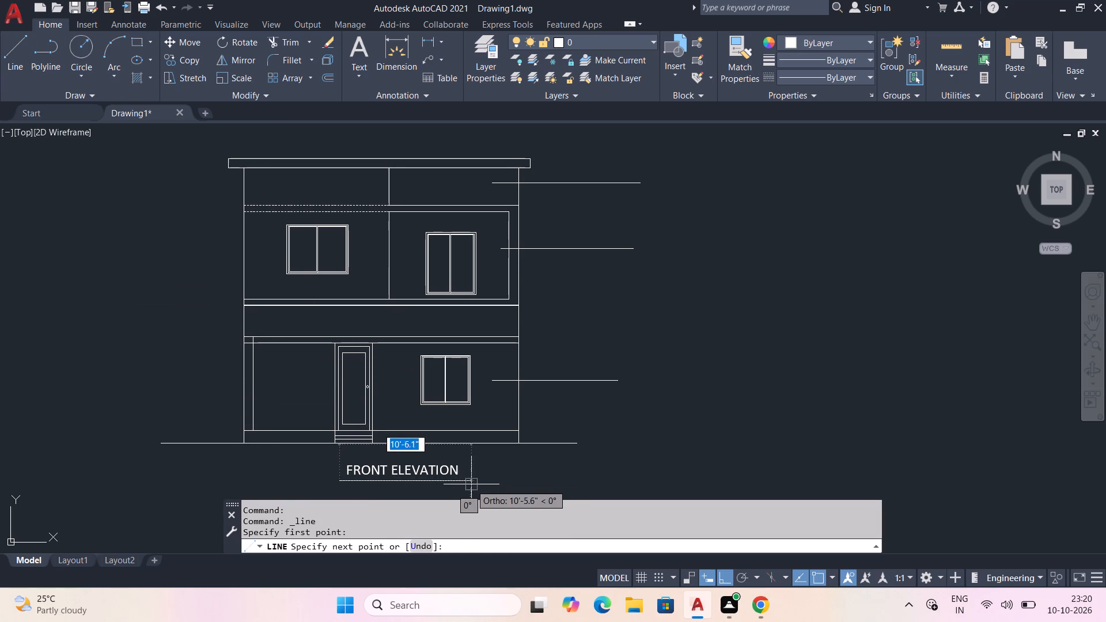
{"action": "left_click", "coordinate": [475, 481]}
{"action": "key", "text": "space"}
Draw horizontal underlines slightly wider than the text beneath the GROUND FLOOR PLAN and FIRST FLOOR PLAN titles.
{"action": "key", "text": "space"}
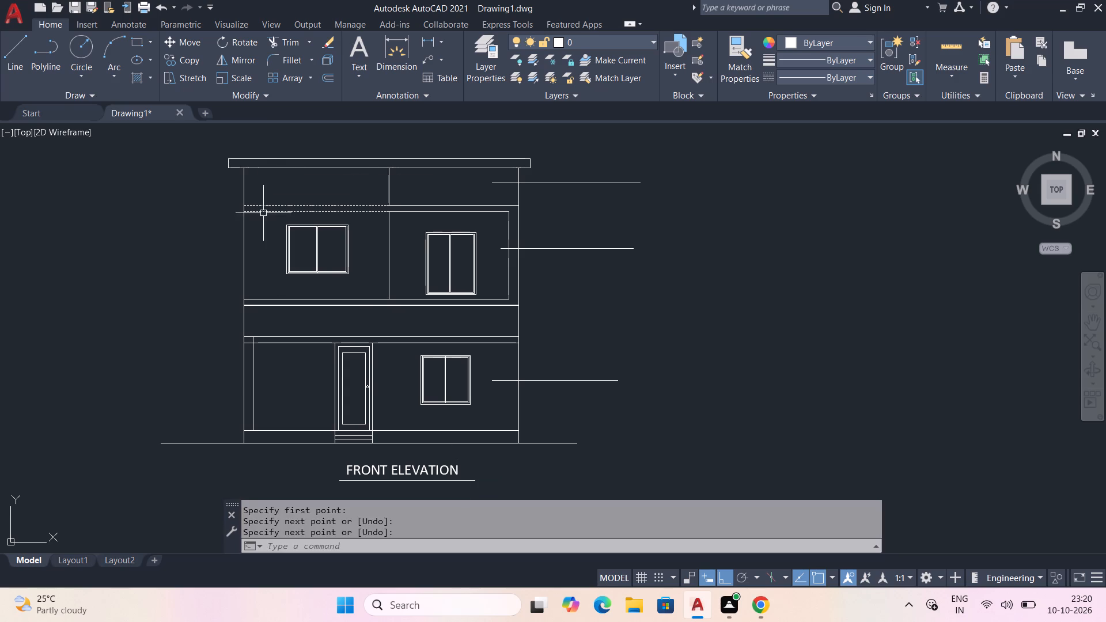
{"action": "middle_click_drag", "start_coordinate": [146, 193], "coordinate": [124, 507]}
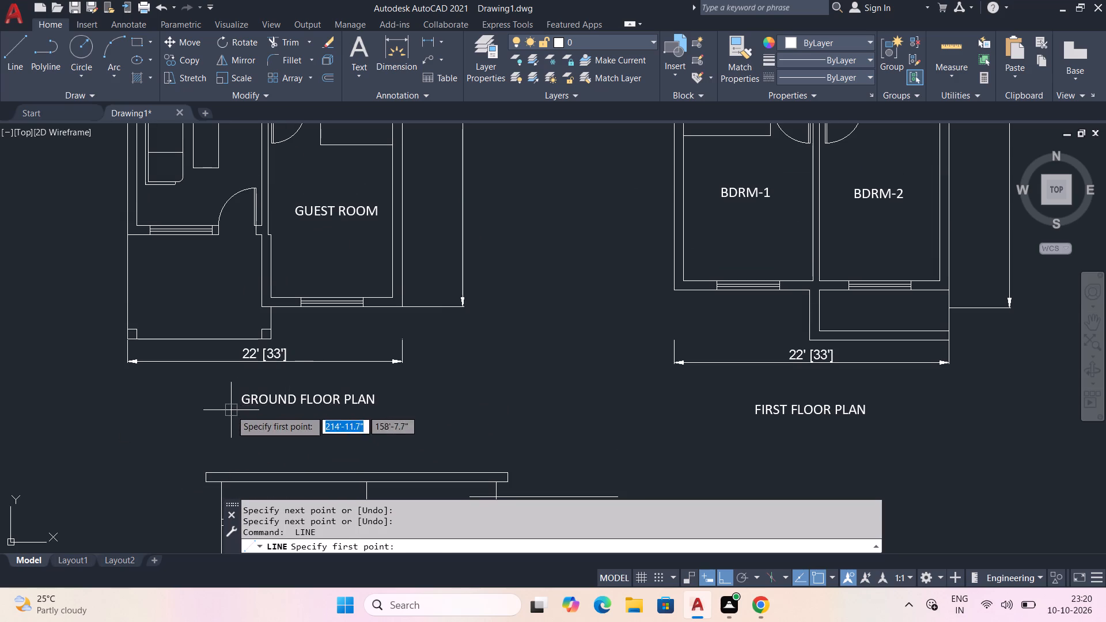
{"action": "left_click", "coordinate": [231, 410]}
{"action": "left_click", "coordinate": [385, 413]}
{"action": "key", "text": "space"}
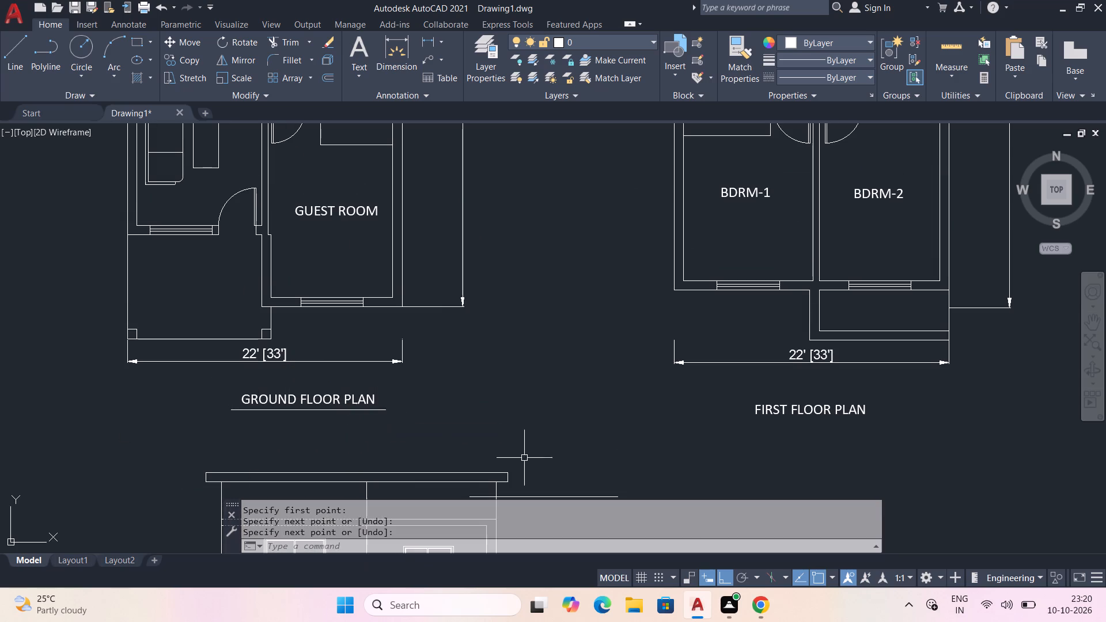
{"action": "middle_click_drag", "start_coordinate": [556, 410], "coordinate": [0, 347]}
{"action": "key", "text": "space"}
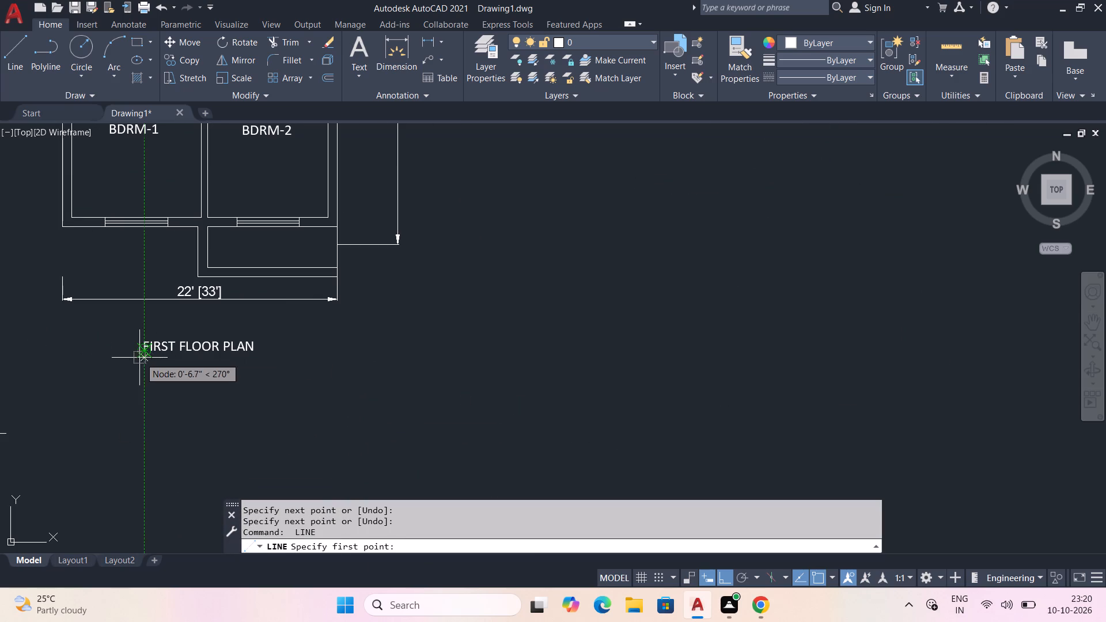
{"action": "left_click", "coordinate": [129, 357]}
{"action": "left_click", "coordinate": [270, 372]}
{"action": "key", "text": "space"}
Stretch the inner end of the upper bay's leader line inward until it reaches inside the paired upper window panel.
{"action": "middle_click_drag", "start_coordinate": [188, 417], "coordinate": [373, 344]}
{"action": "middle_click_drag", "start_coordinate": [226, 390], "coordinate": [389, 319]}
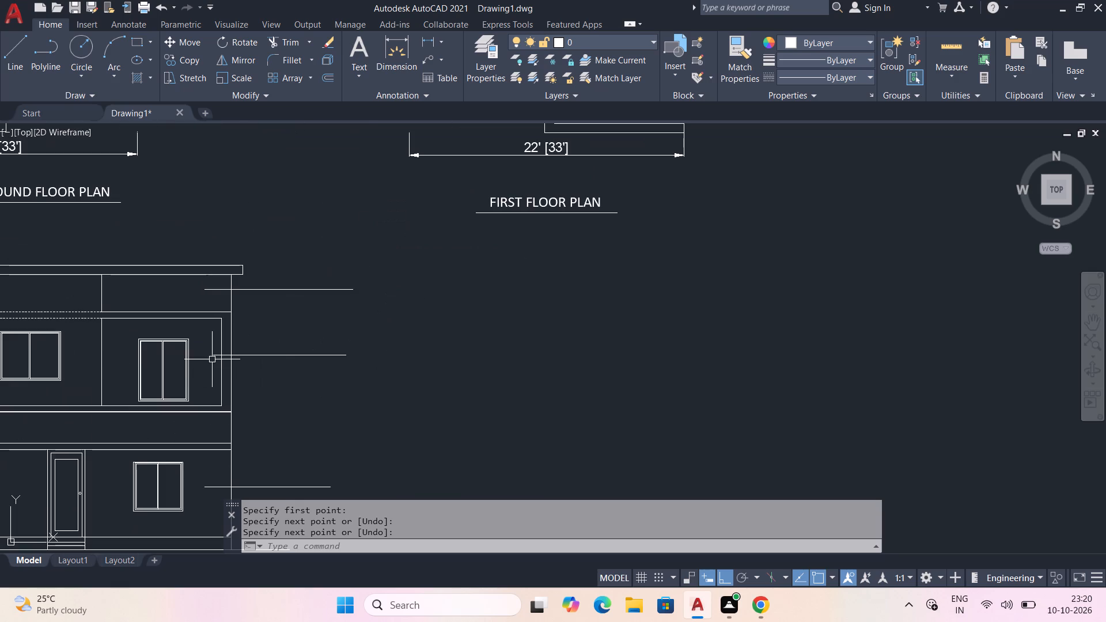
{"action": "left_click", "coordinate": [215, 354]}
{"action": "left_click_drag", "start_coordinate": [212, 354], "coordinate": [168, 347]}
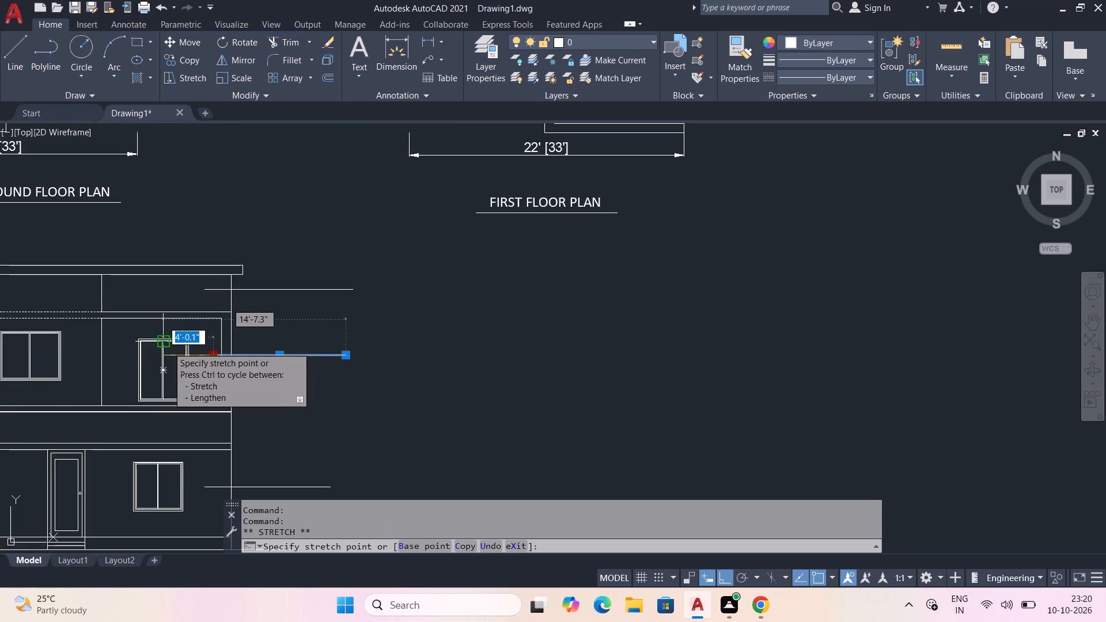
{"action": "left_click_drag", "start_coordinate": [168, 347], "coordinate": [169, 355]}
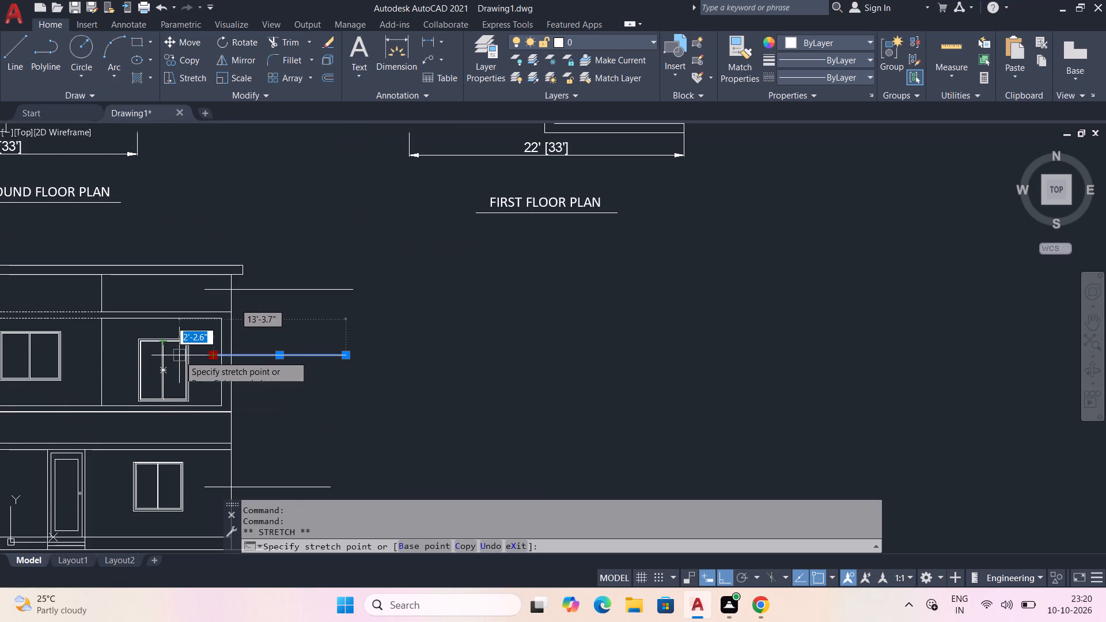
{"action": "left_click", "coordinate": [177, 357]}
{"action": "key", "text": "Escape"}
Draw two closely spaced horizontal railing lines, about 10'-4.6" long, across the upper bay from its inner edge to the outer wall.
{"action": "scroll", "coordinate": [126, 405], "scroll_direction": "up", "scroll_amount": 1}
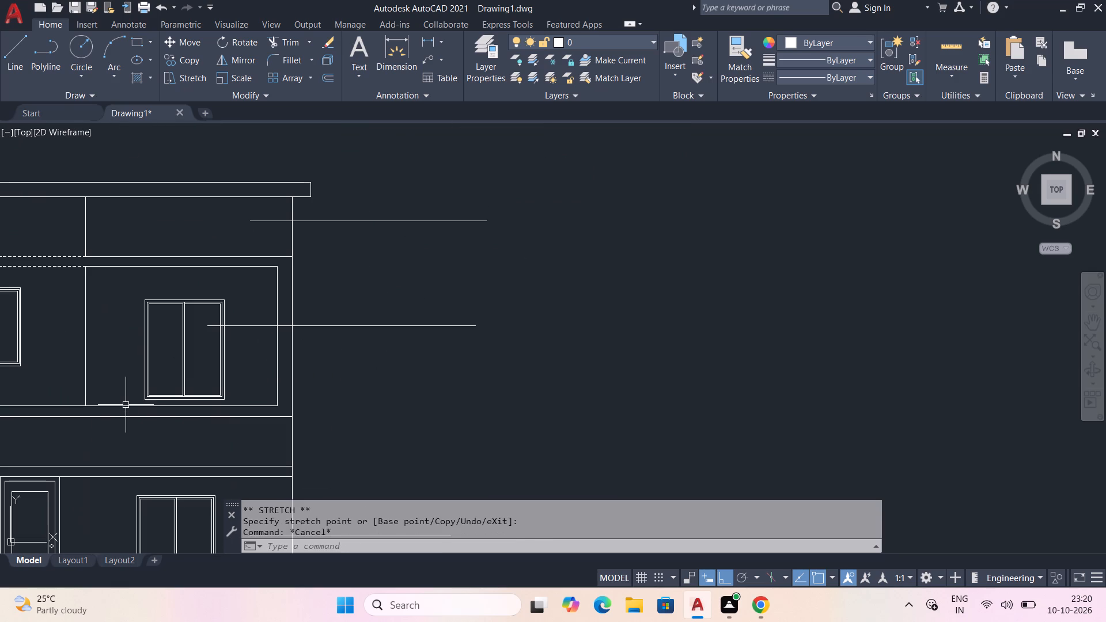
{"action": "type", "text": "L"}
{"action": "key", "text": "space"}
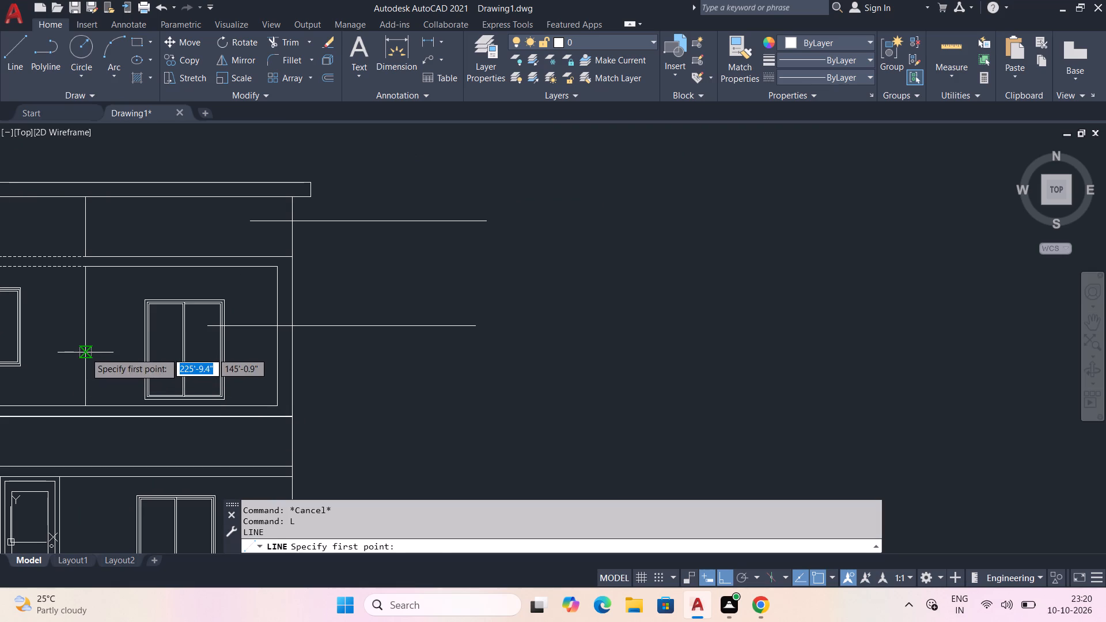
{"action": "left_click", "coordinate": [85, 352]}
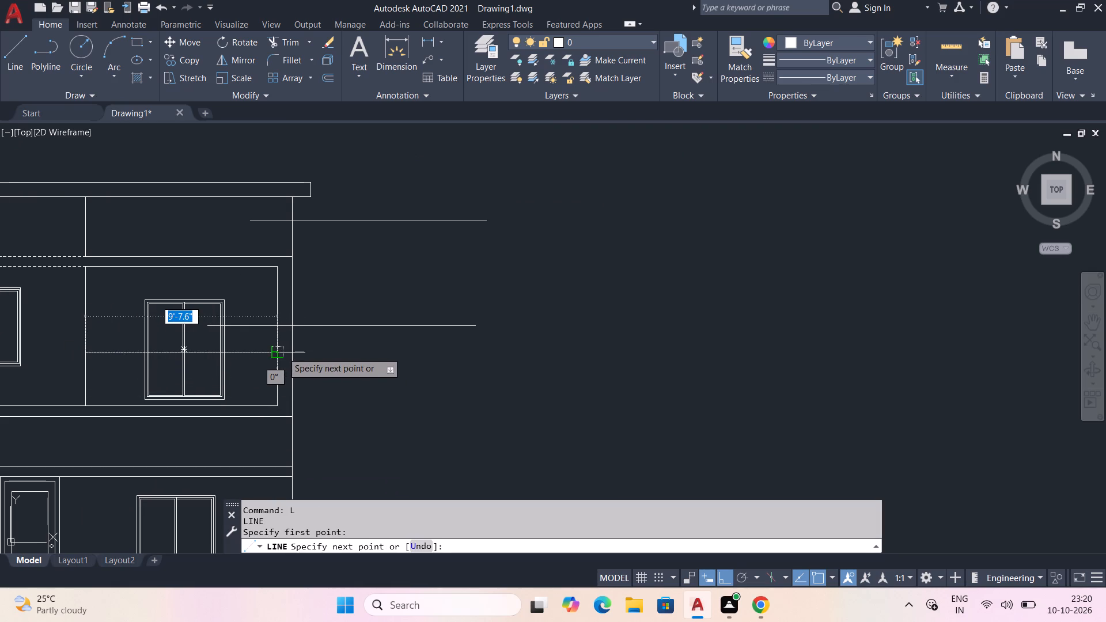
{"action": "left_click", "coordinate": [290, 352]}
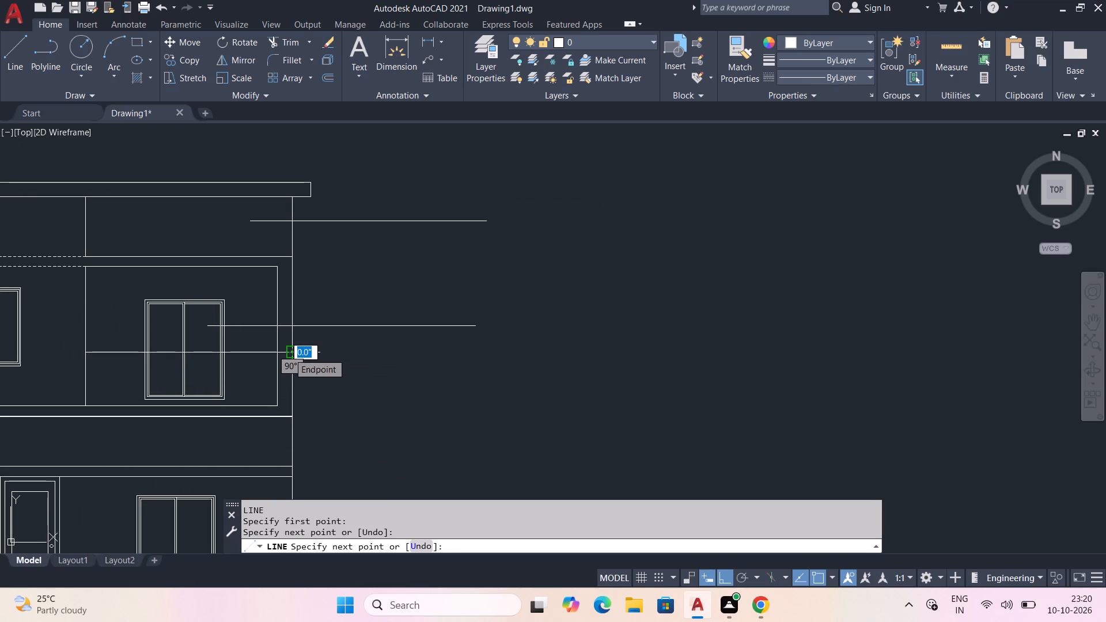
{"action": "key", "text": "space"}
{"action": "key", "text": "space"}
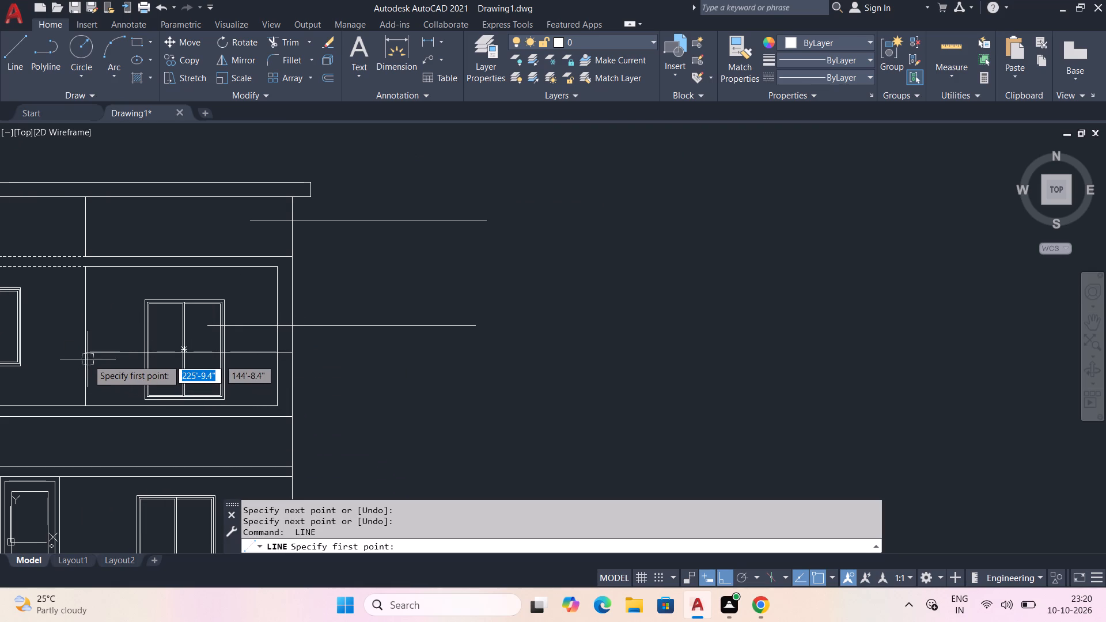
{"action": "left_click", "coordinate": [86, 359]}
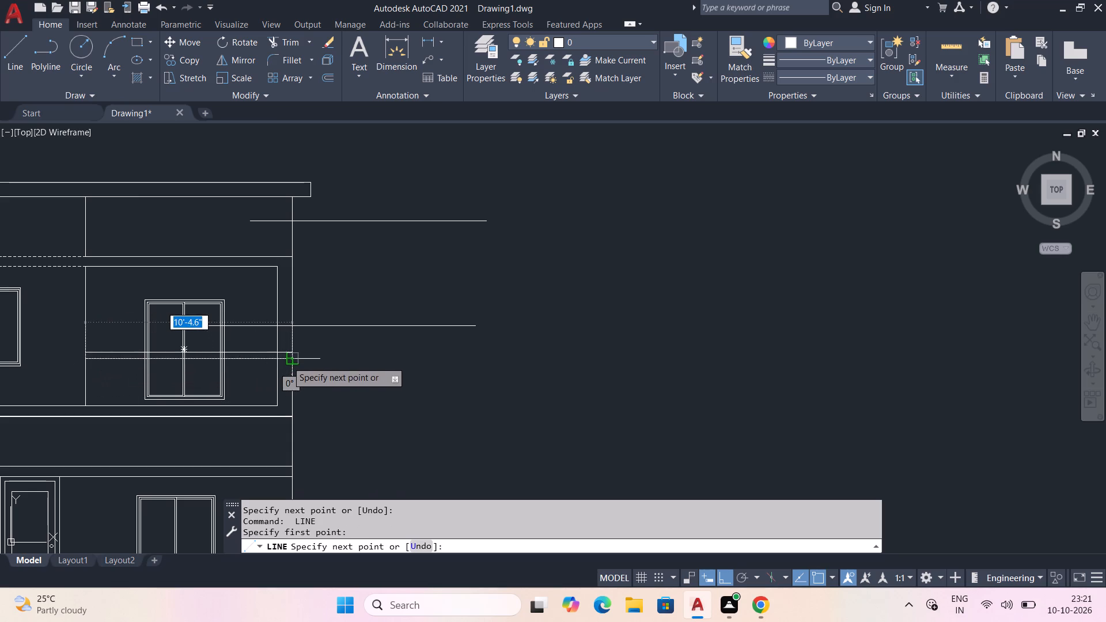
{"action": "left_click", "coordinate": [287, 361]}
{"action": "key", "text": "space"}
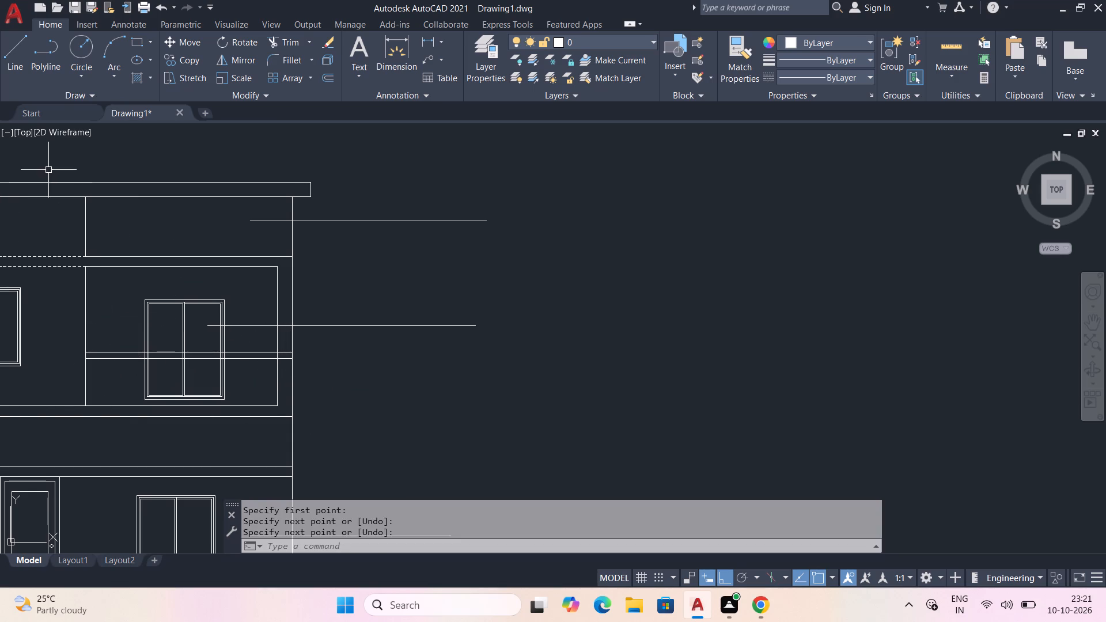
Draw a horizontal leader line from below the railing in the upper bay out past the outer wall.
{"action": "left_click", "coordinate": [6, 50]}
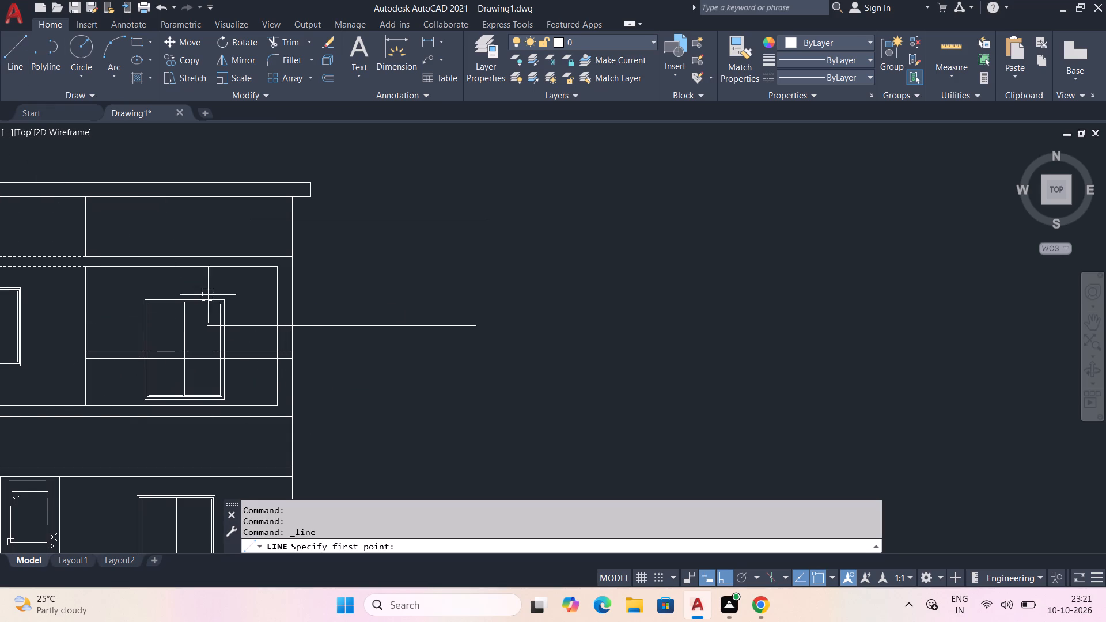
{"action": "left_click", "coordinate": [253, 390]}
{"action": "left_click", "coordinate": [427, 403]}
{"action": "key", "text": "Escape"}
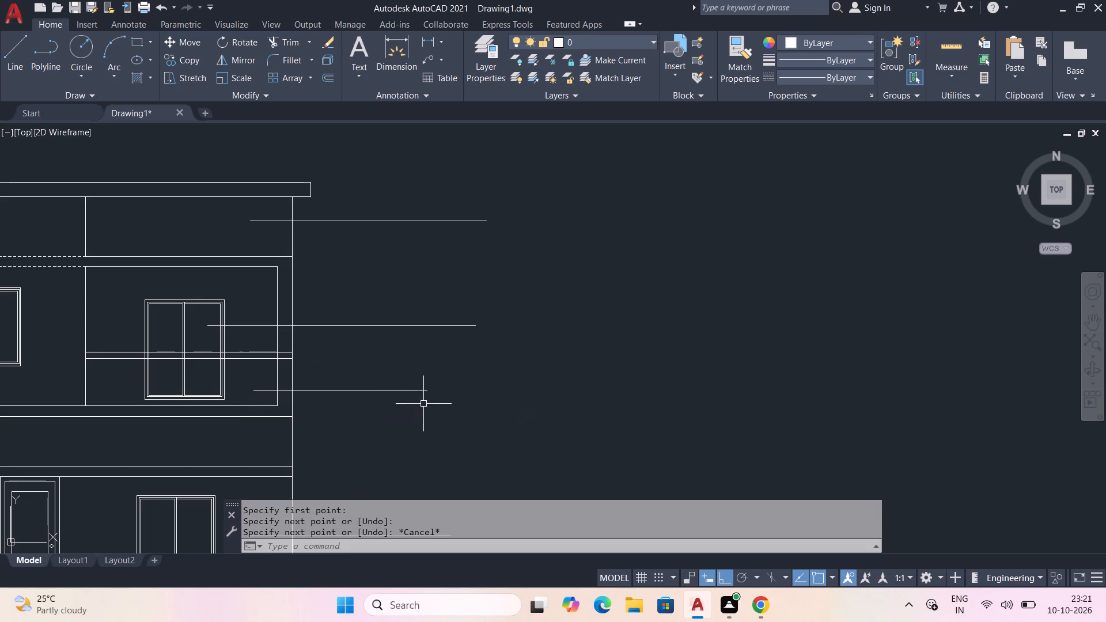
Dimension the front elevation's roof slab width between its upper corners, placing the dimension line above the slab.
{"action": "middle_click_drag", "start_coordinate": [464, 346], "coordinate": [346, 311]}
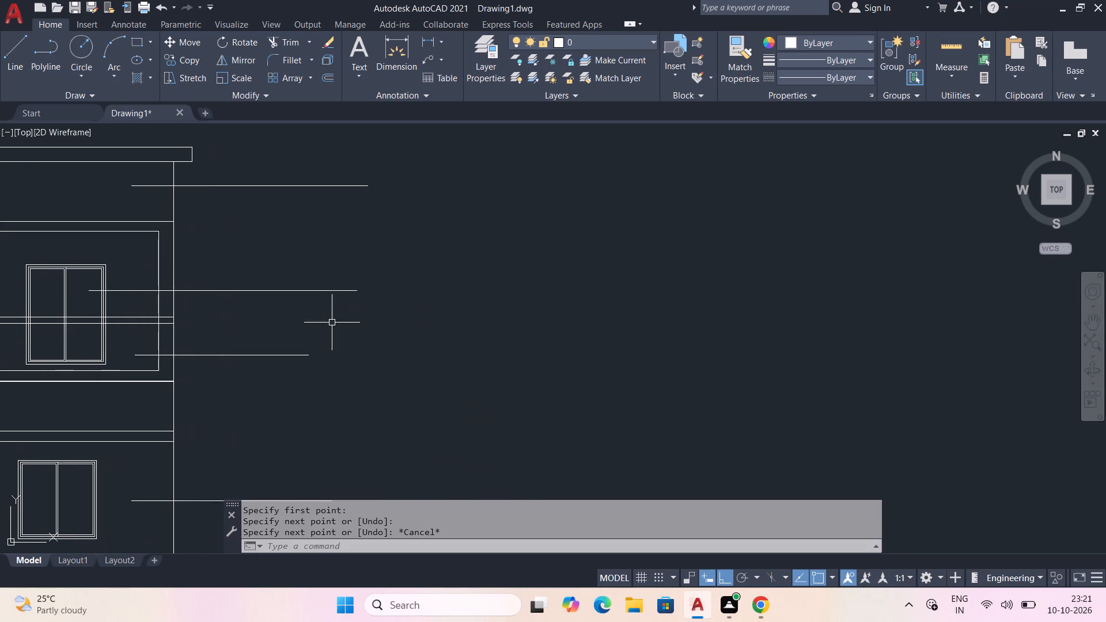
{"action": "scroll", "coordinate": [371, 294], "scroll_direction": "down", "scroll_amount": 2}
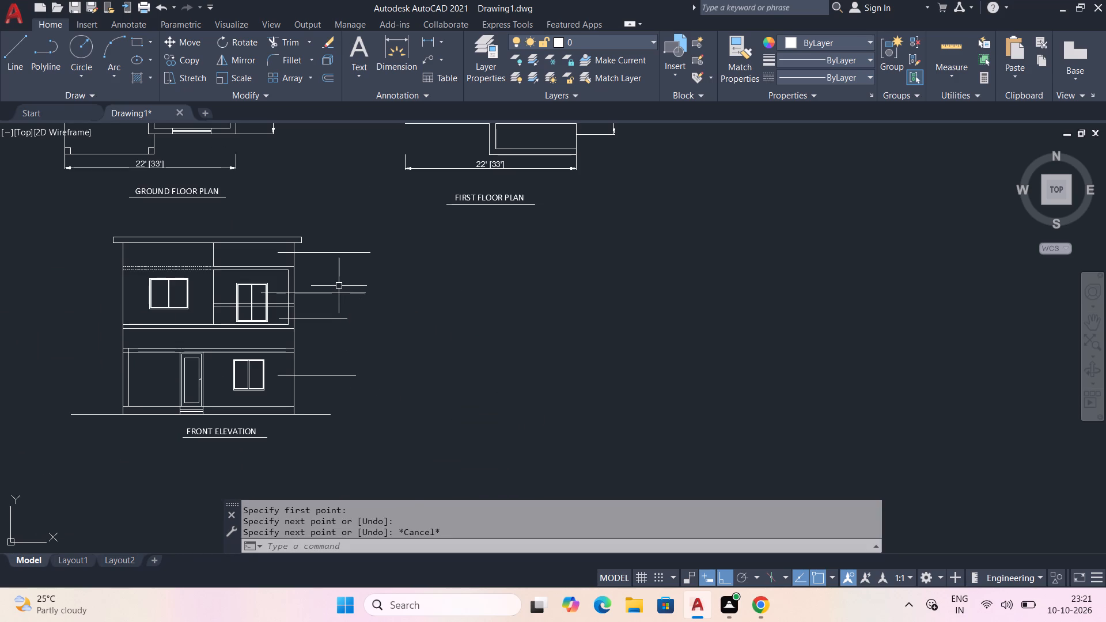
{"action": "left_click", "coordinate": [400, 52]}
{"action": "scroll", "coordinate": [131, 212], "scroll_direction": "up", "scroll_amount": 2}
{"action": "left_click", "coordinate": [81, 275]}
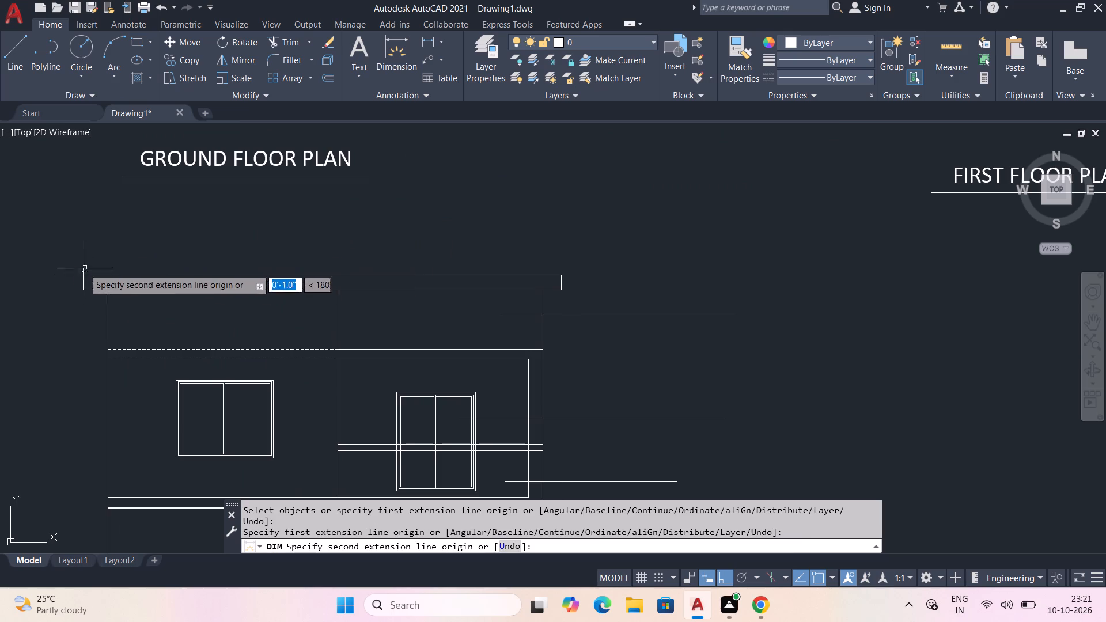
{"action": "left_click", "coordinate": [563, 276]}
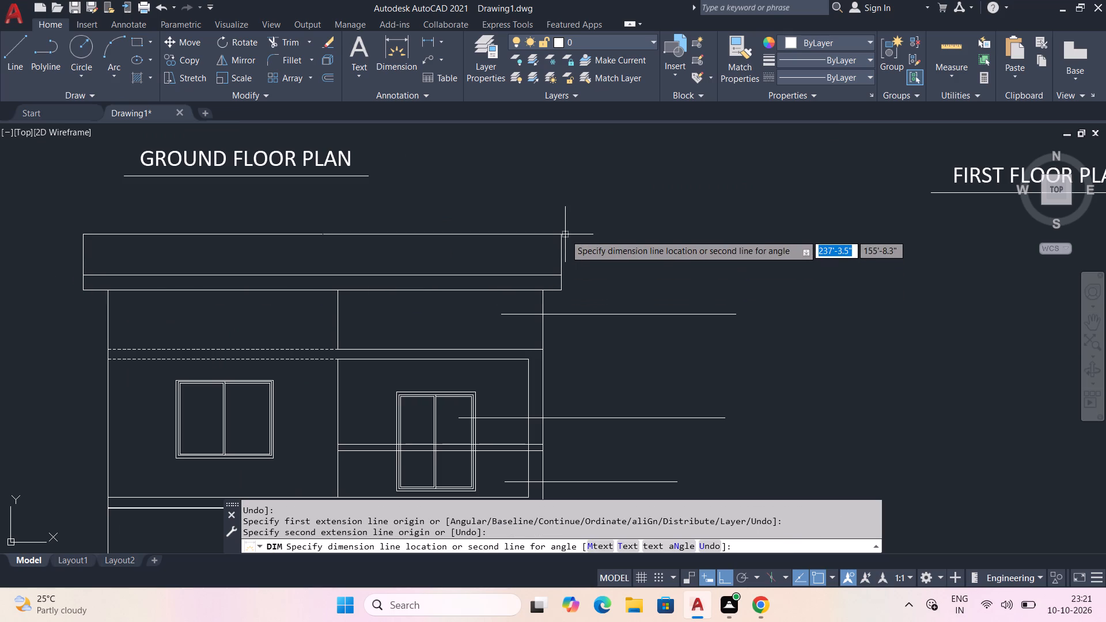
{"action": "left_click", "coordinate": [564, 234]}
{"action": "key", "text": "Escape"}
{"action": "scroll", "coordinate": [279, 244], "scroll_direction": "up", "scroll_amount": 3}
{"action": "scroll", "coordinate": [365, 233], "scroll_direction": "up", "scroll_amount": 1}
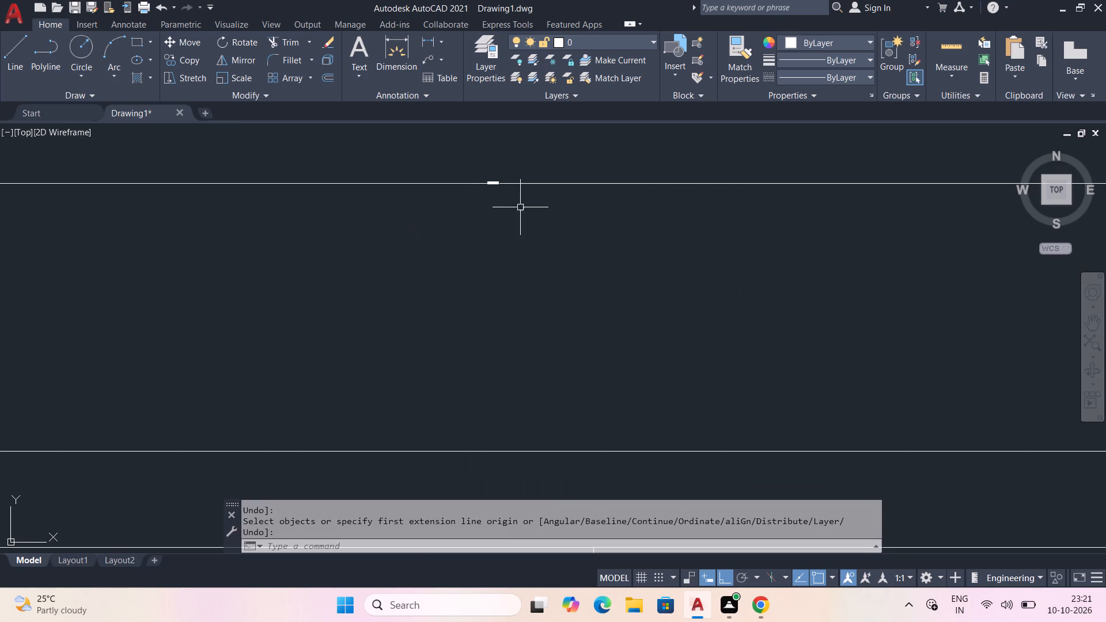
{"action": "scroll", "coordinate": [509, 188], "scroll_direction": "up", "scroll_amount": 5}
{"action": "scroll", "coordinate": [427, 191], "scroll_direction": "down", "scroll_amount": 2}
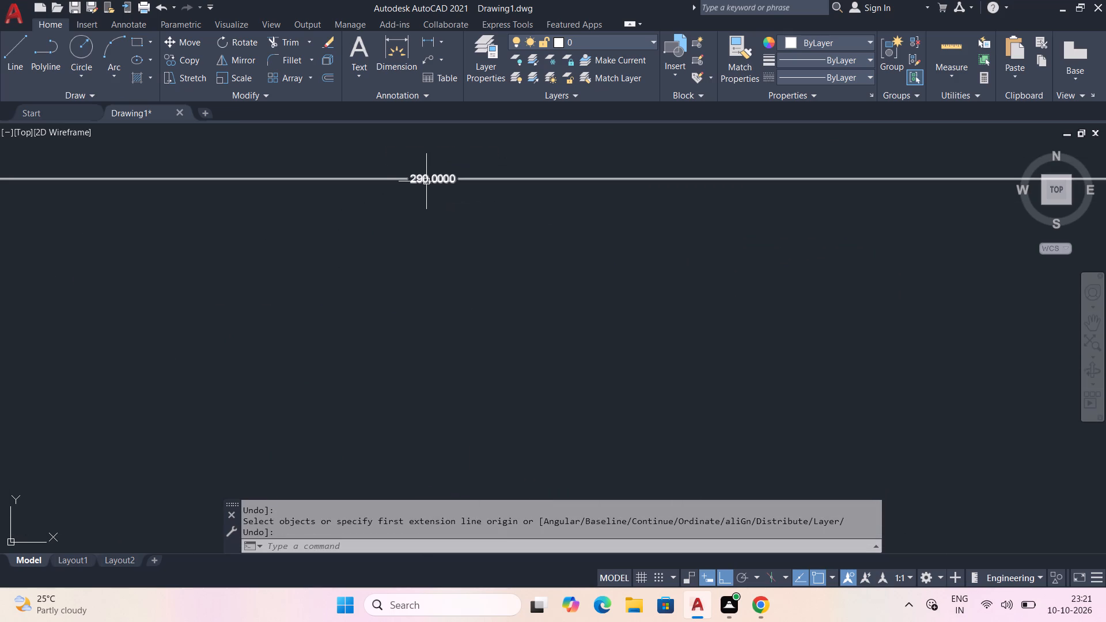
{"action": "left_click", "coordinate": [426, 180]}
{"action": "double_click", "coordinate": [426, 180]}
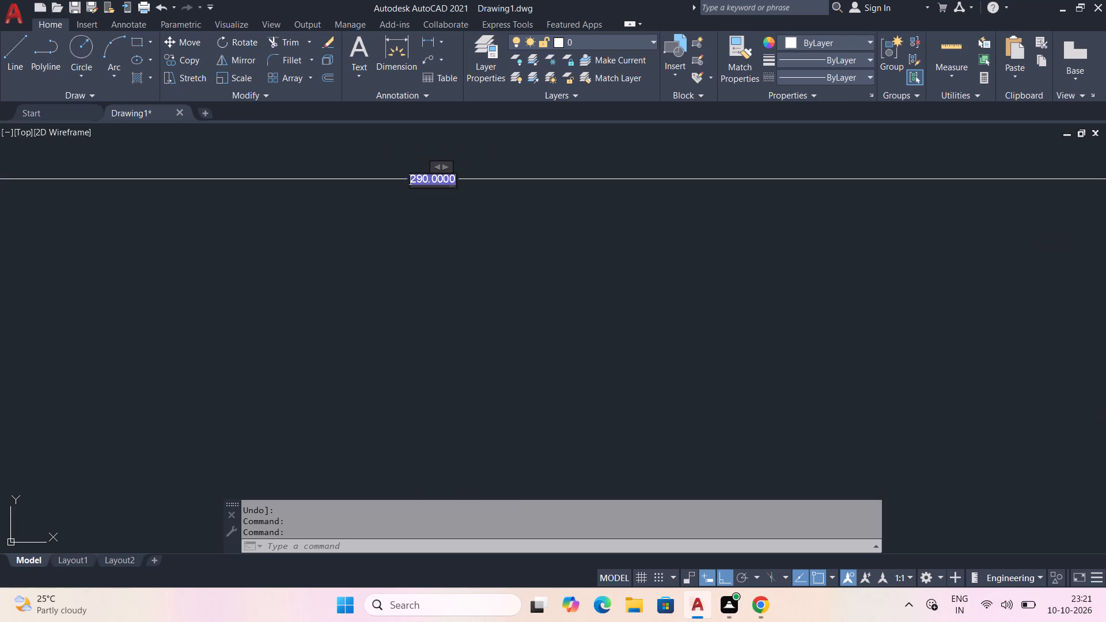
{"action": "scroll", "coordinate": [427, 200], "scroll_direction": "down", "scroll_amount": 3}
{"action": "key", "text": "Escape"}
Undo the width dimension placed above the front elevation's roof slab.
{"action": "key", "text": "ctrl+z"}
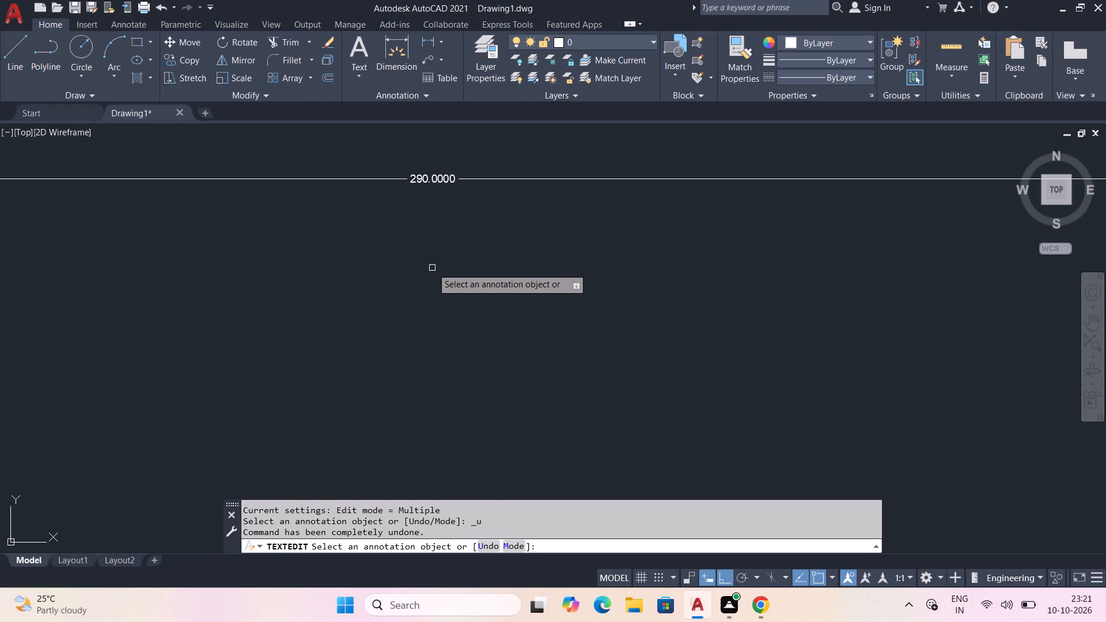
{"action": "scroll", "coordinate": [432, 268], "scroll_direction": "down", "scroll_amount": 5}
{"action": "key", "text": "ctrl+z"}
{"action": "scroll", "coordinate": [430, 276], "scroll_direction": "down", "scroll_amount": 2}
{"action": "key", "text": "ctrl+z"}
{"action": "key", "text": "ctrl+z"}
{"action": "key", "text": "ctrl+z"}
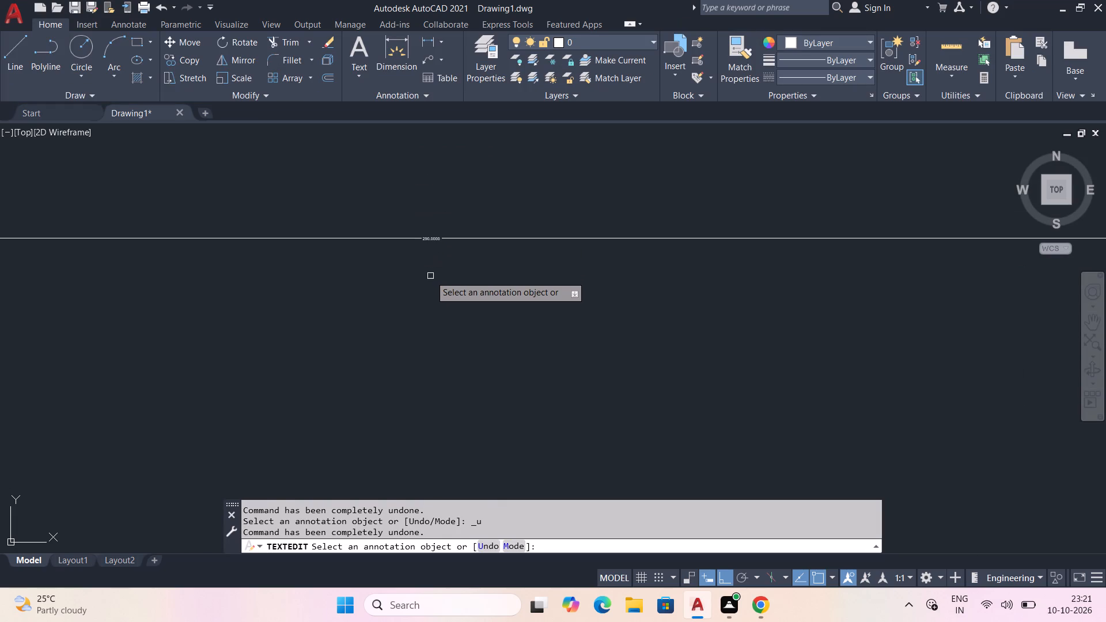
{"action": "key", "text": "ctrl+z"}
{"action": "key", "text": "Escape"}
{"action": "key", "text": "ctrl+z"}
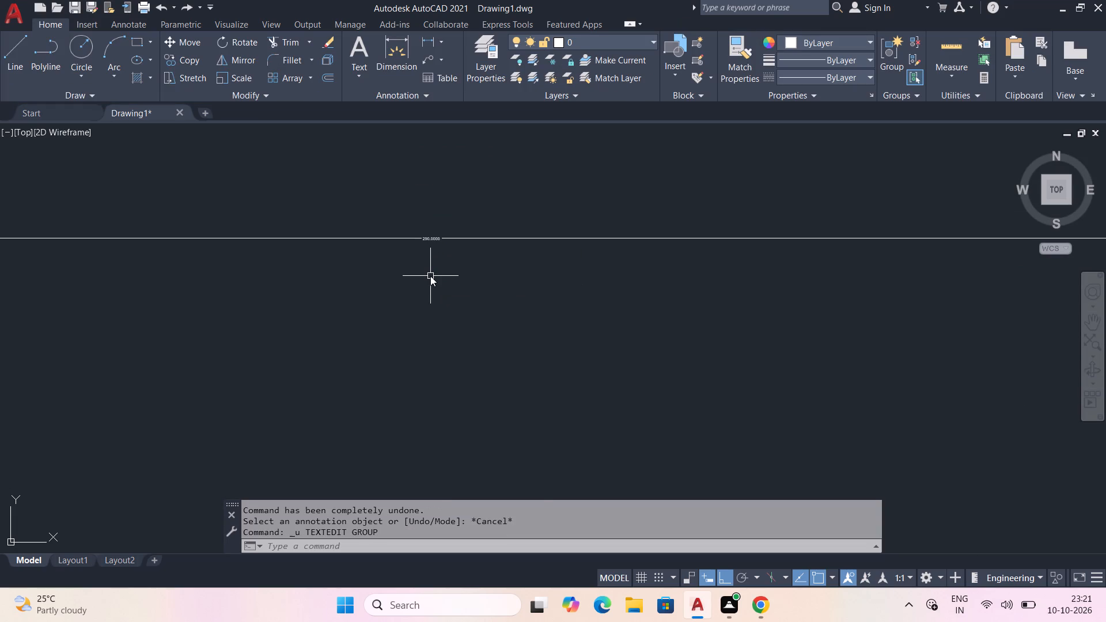
{"action": "key", "text": "ctrl+z"}
Copy the GROUND FLOOR PLAN title text to the outer ends of the front elevation's four leader lines, with Ortho off.
{"action": "scroll", "coordinate": [505, 317], "scroll_direction": "down", "scroll_amount": 2}
{"action": "scroll", "coordinate": [644, 399], "scroll_direction": "up", "scroll_amount": 1}
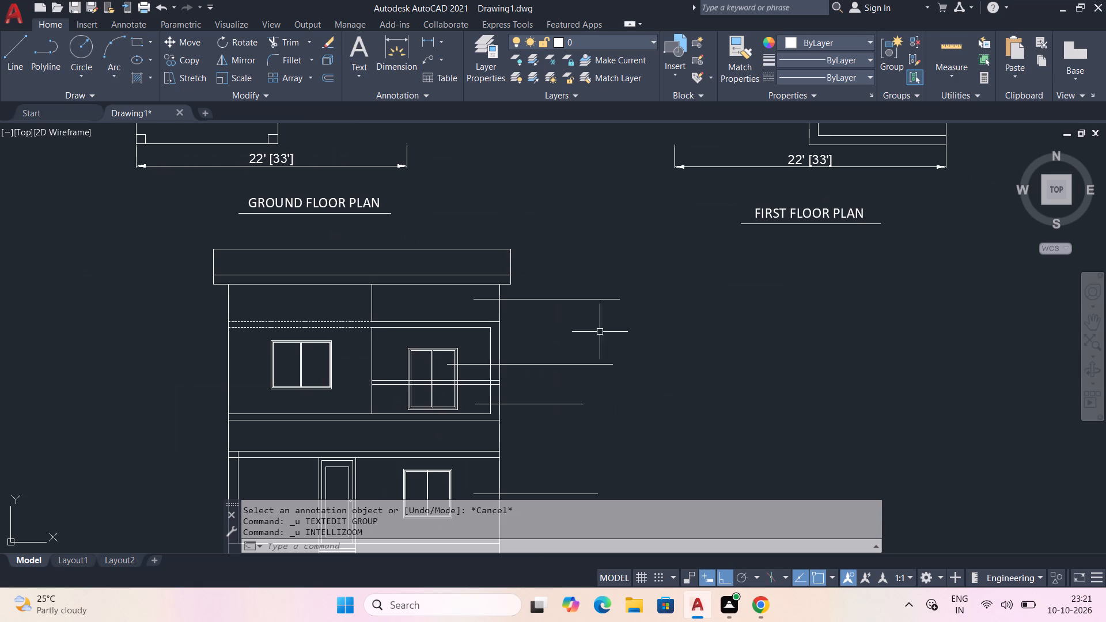
{"action": "middle_click_drag", "start_coordinate": [570, 355], "coordinate": [525, 268]}
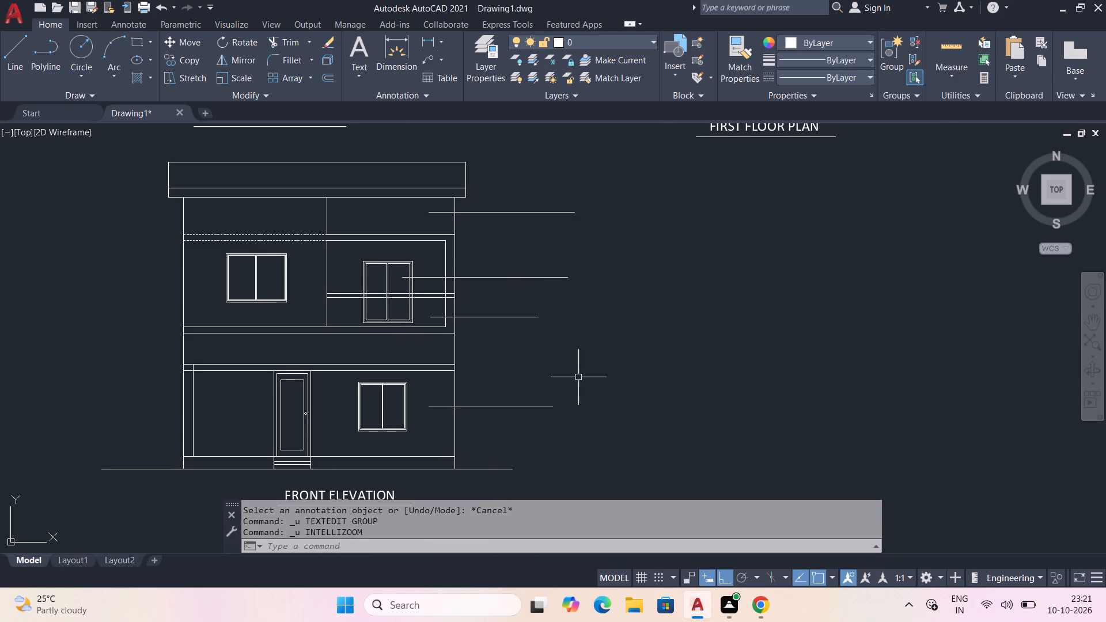
{"action": "scroll", "coordinate": [709, 213], "scroll_direction": "down", "scroll_amount": 1}
{"action": "middle_click_drag", "start_coordinate": [702, 226], "coordinate": [572, 332]}
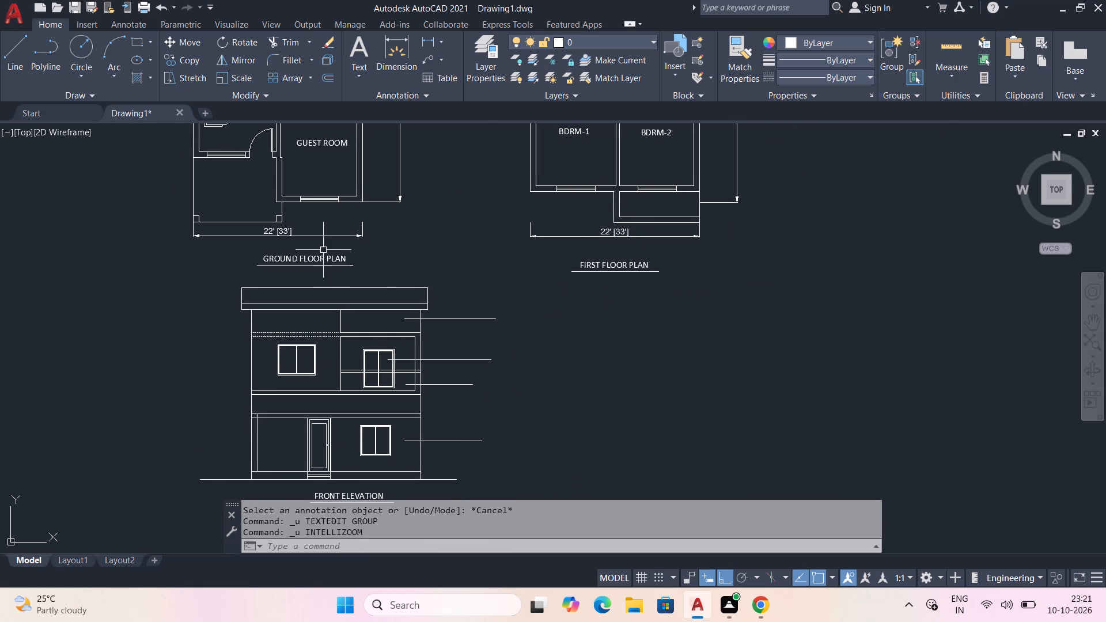
{"action": "left_click", "coordinate": [300, 257]}
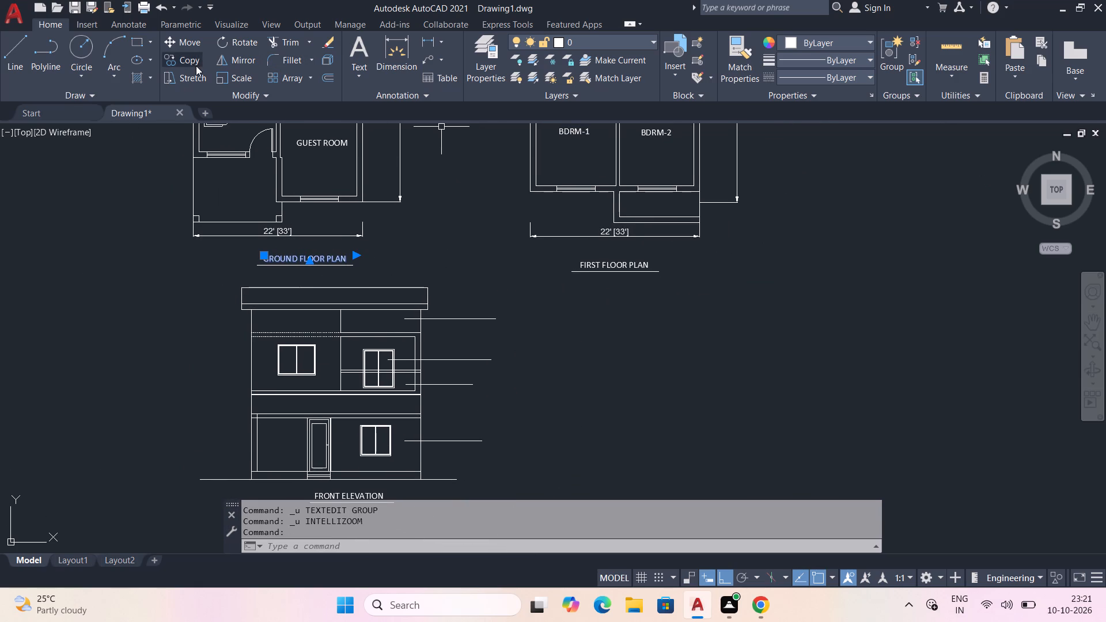
{"action": "left_click", "coordinate": [175, 60]}
{"action": "left_click", "coordinate": [334, 258]}
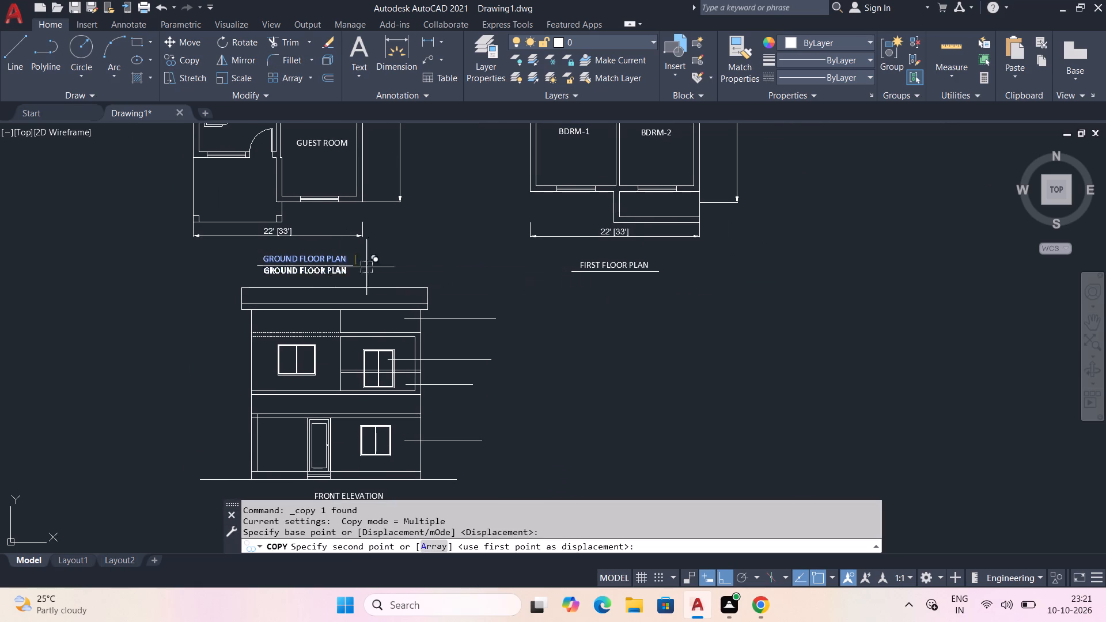
{"action": "key", "text": "F8"}
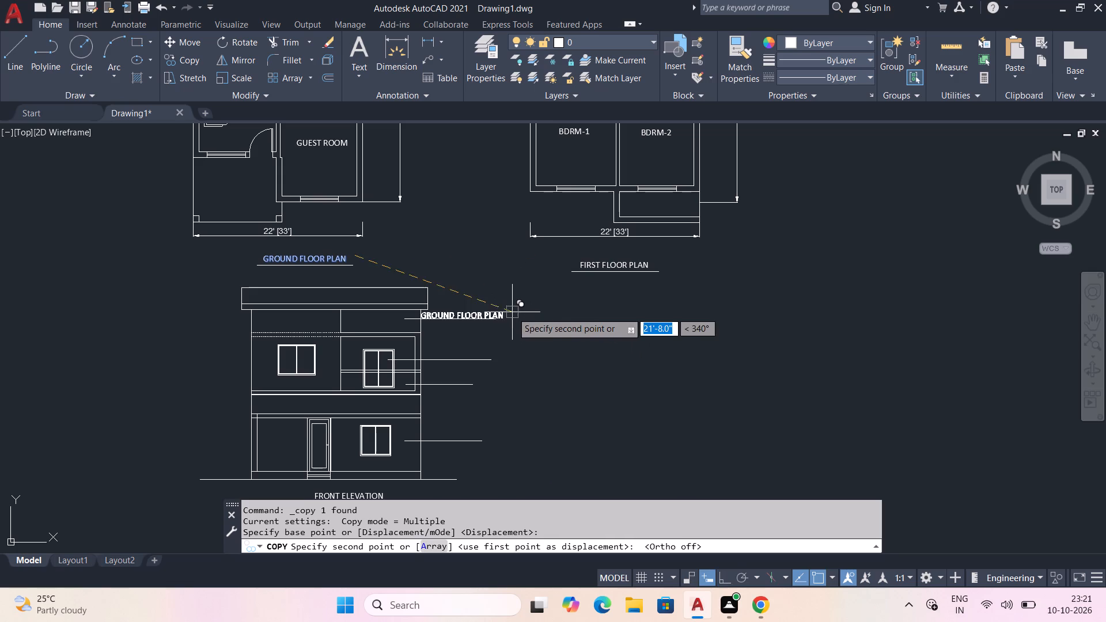
{"action": "scroll", "coordinate": [506, 330], "scroll_direction": "up", "scroll_amount": 2}
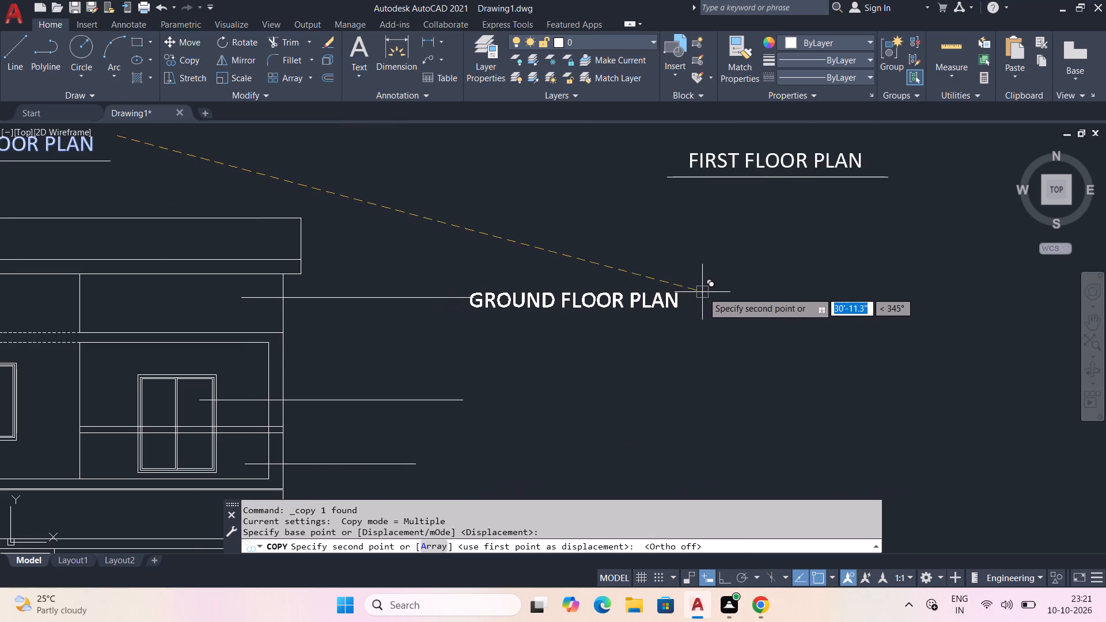
{"action": "left_click", "coordinate": [709, 293]}
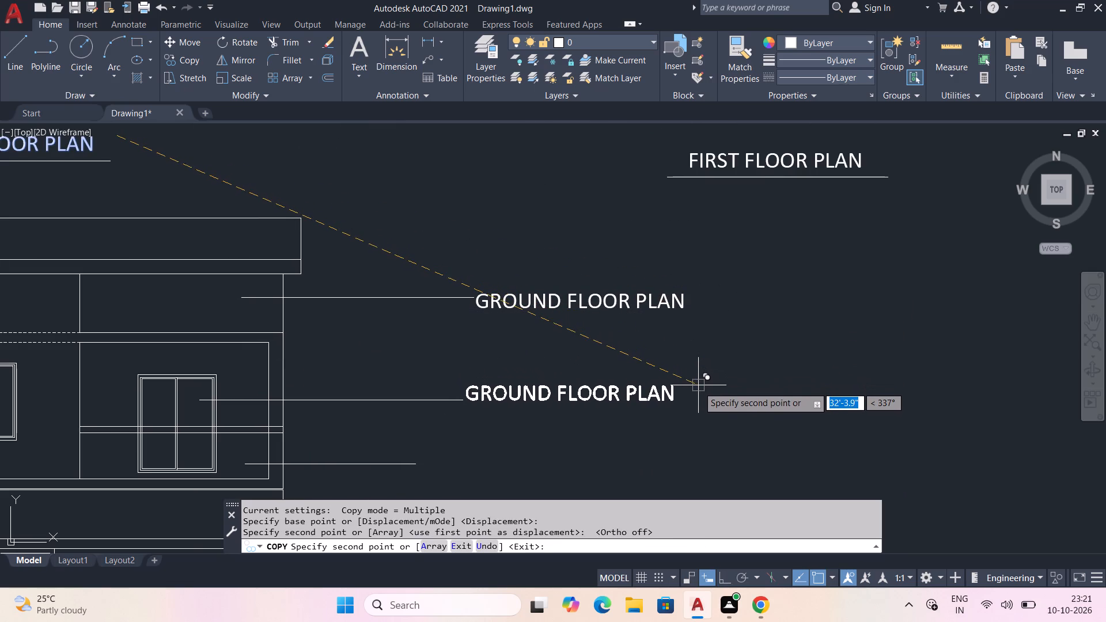
{"action": "left_click", "coordinate": [698, 387]}
{"action": "middle_click_drag", "start_coordinate": [641, 416], "coordinate": [651, 269]}
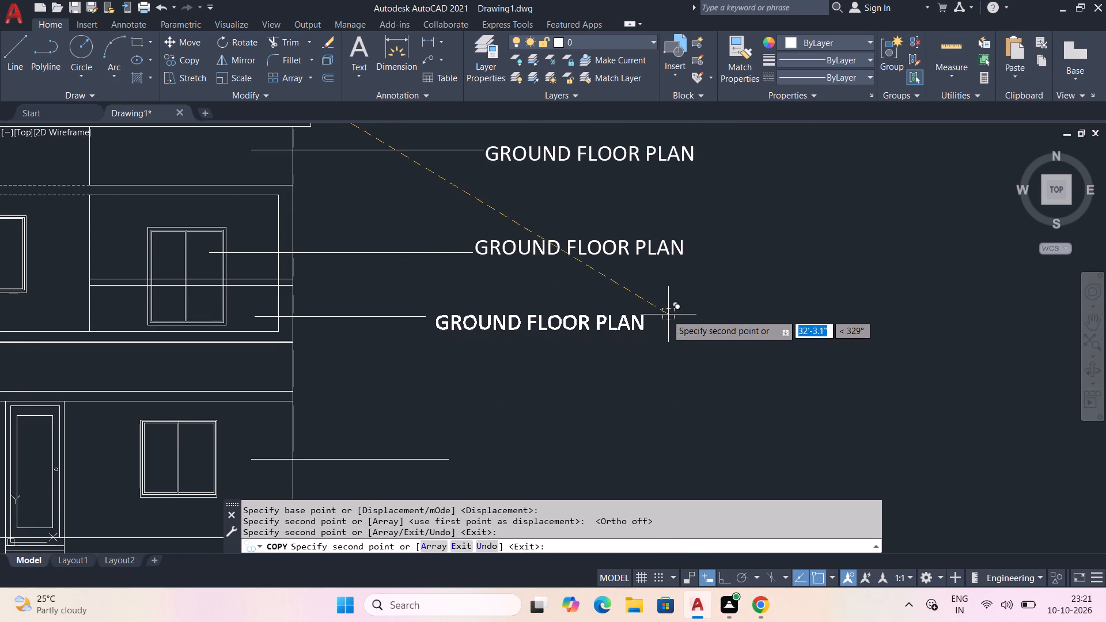
{"action": "left_click", "coordinate": [658, 314]}
{"action": "middle_click_drag", "start_coordinate": [662, 419], "coordinate": [691, 319]}
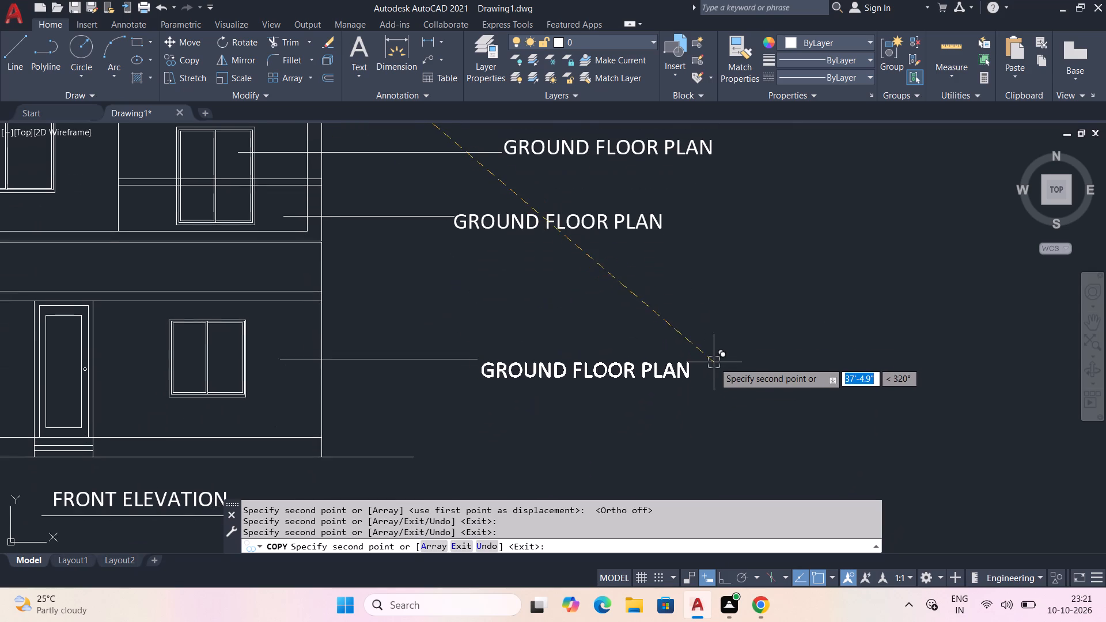
{"action": "left_click", "coordinate": [717, 355]}
{"action": "key", "text": "Escape"}
Change the copied label on the front elevation's top leader line to EXTERIOR RENDER.
{"action": "scroll", "coordinate": [623, 345], "scroll_direction": "down", "scroll_amount": 2}
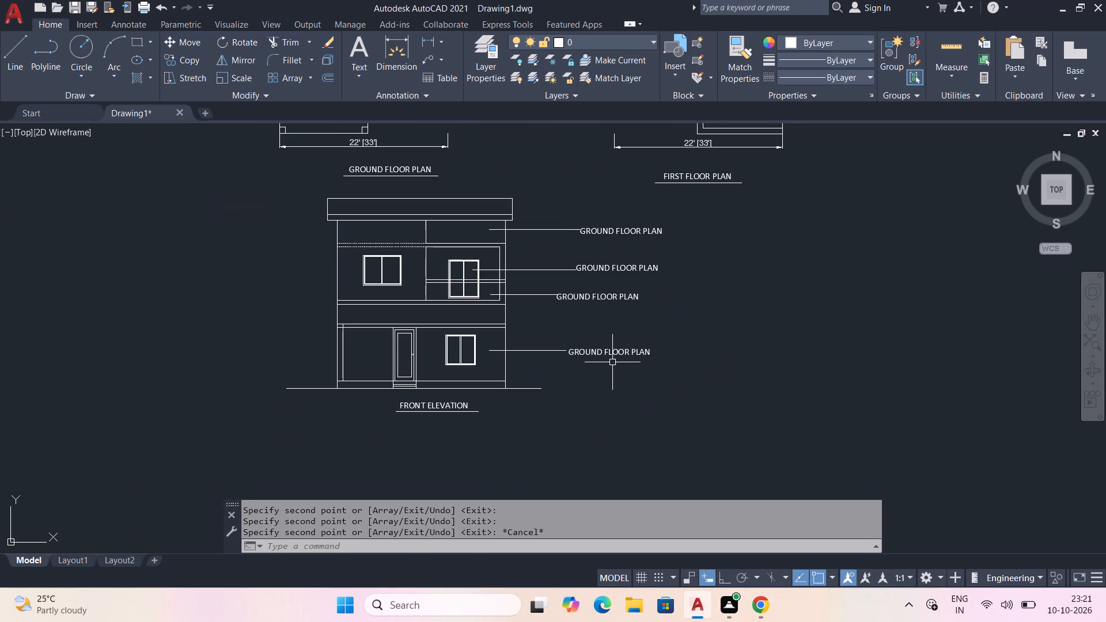
{"action": "double_click", "coordinate": [623, 233]}
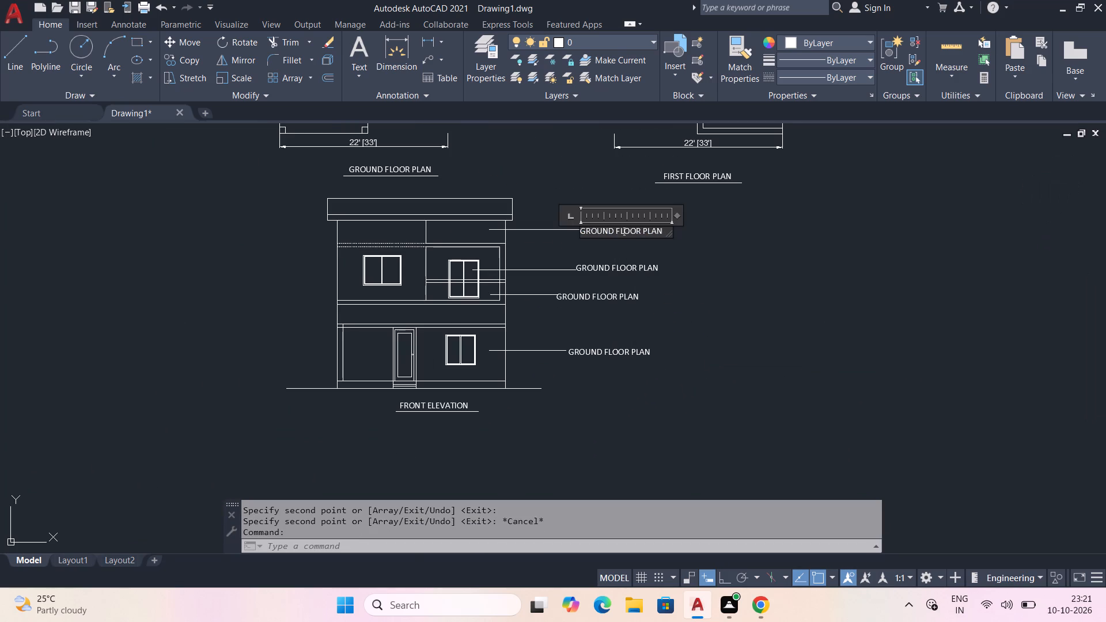
{"action": "key", "text": "ctrl+a"}
{"action": "key", "text": "BackSpace"}
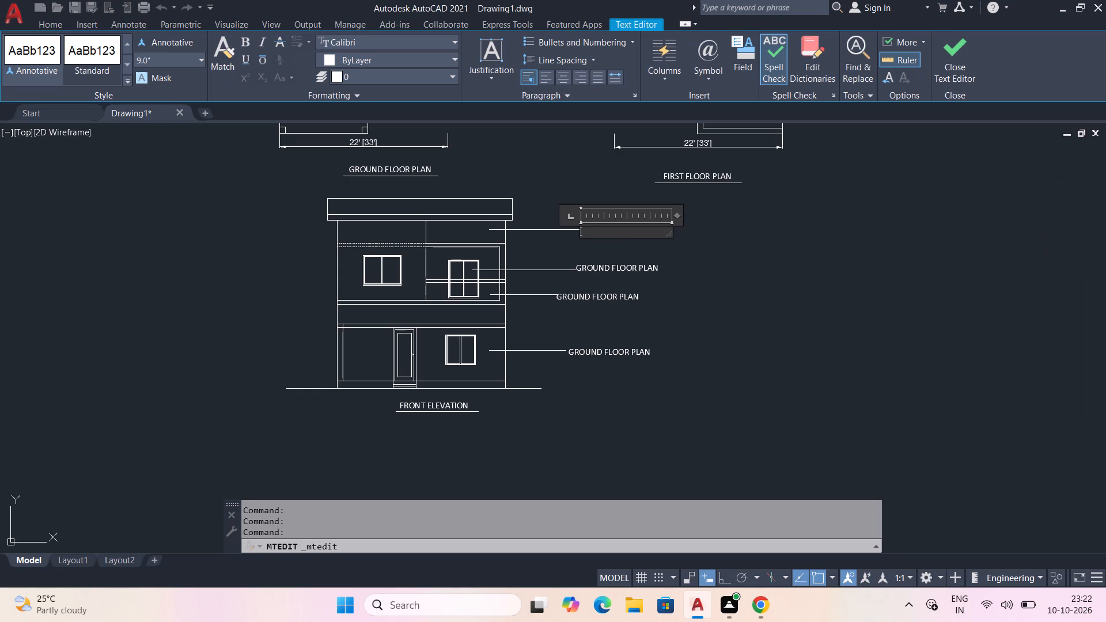
{"action": "type", "text": "EXTER"}
{"action": "type", "text": "IOR"}
{"action": "key", "text": "space"}
{"action": "type", "text": "RENDER"}
{"action": "left_click", "coordinate": [696, 237]}
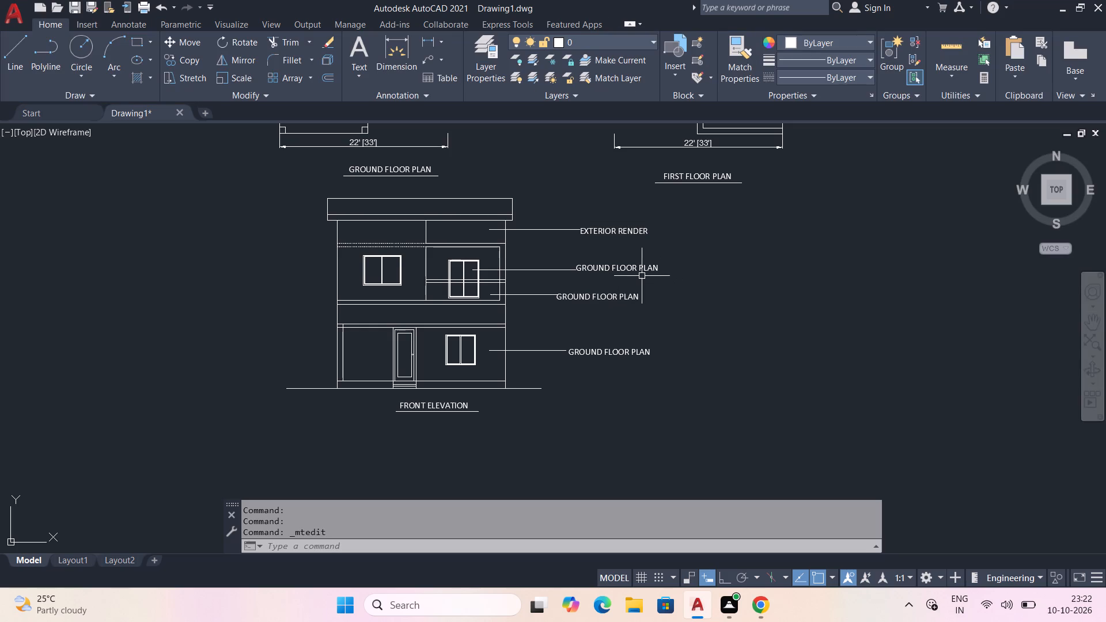
Change the copied label on the upper bay window's leader line to GLASS.
{"action": "double_click", "coordinate": [645, 270]}
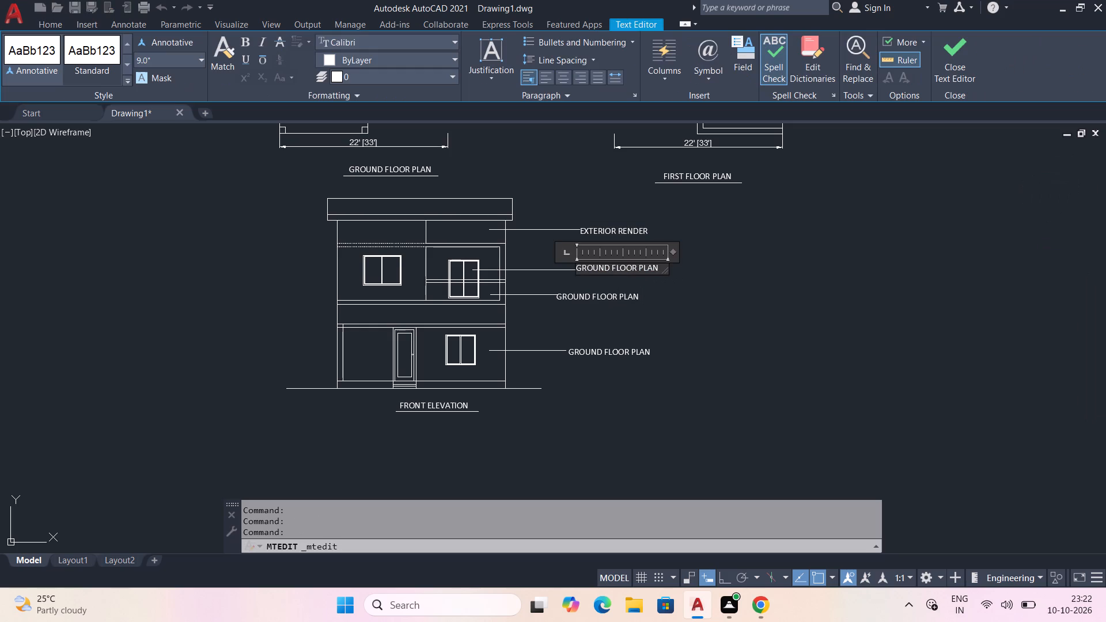
{"action": "key", "text": "ctrl+a"}
{"action": "key", "text": "BackSpace"}
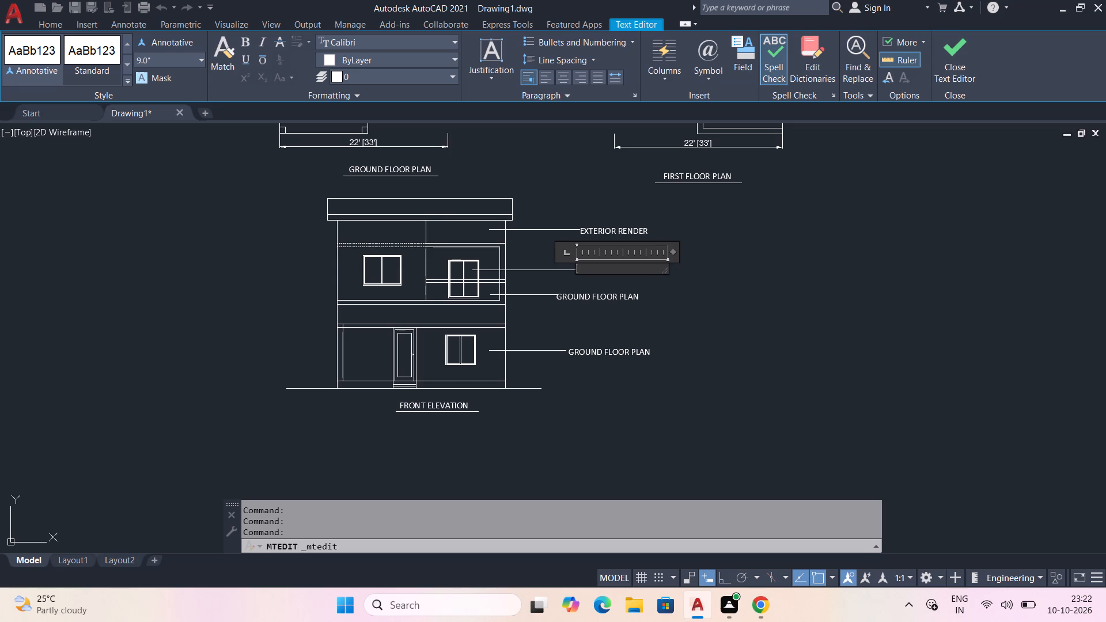
{"action": "type", "text": "GLASS"}
{"action": "left_click", "coordinate": [694, 285]}
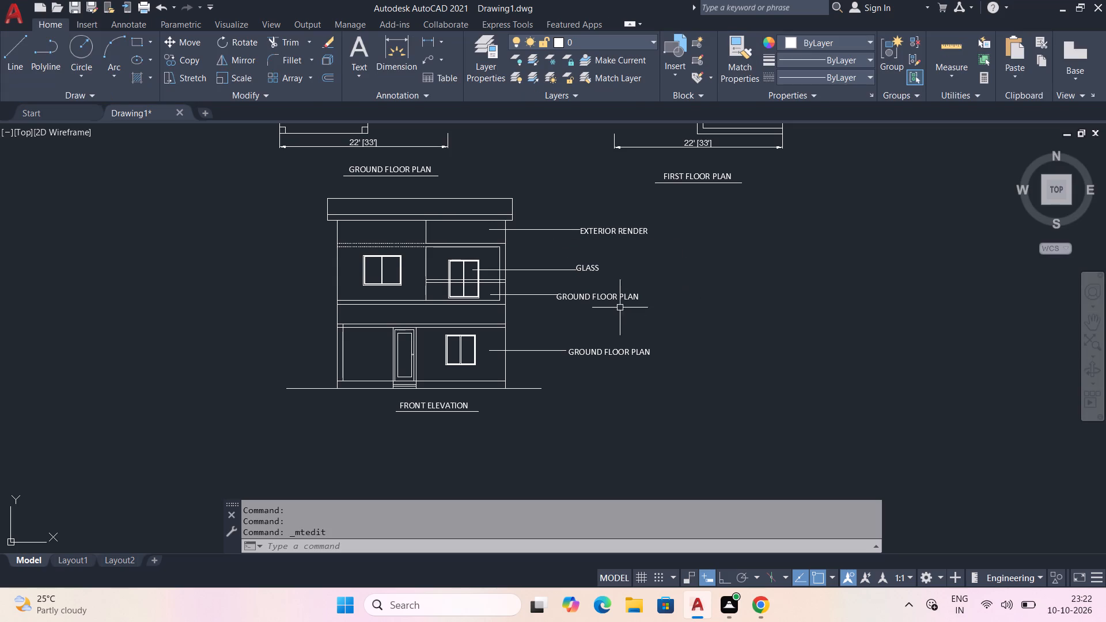
Change the copied label on the leader line below the upper bay's railing to SIMPLE BALCONY RAILING.
{"action": "double_click", "coordinate": [620, 297]}
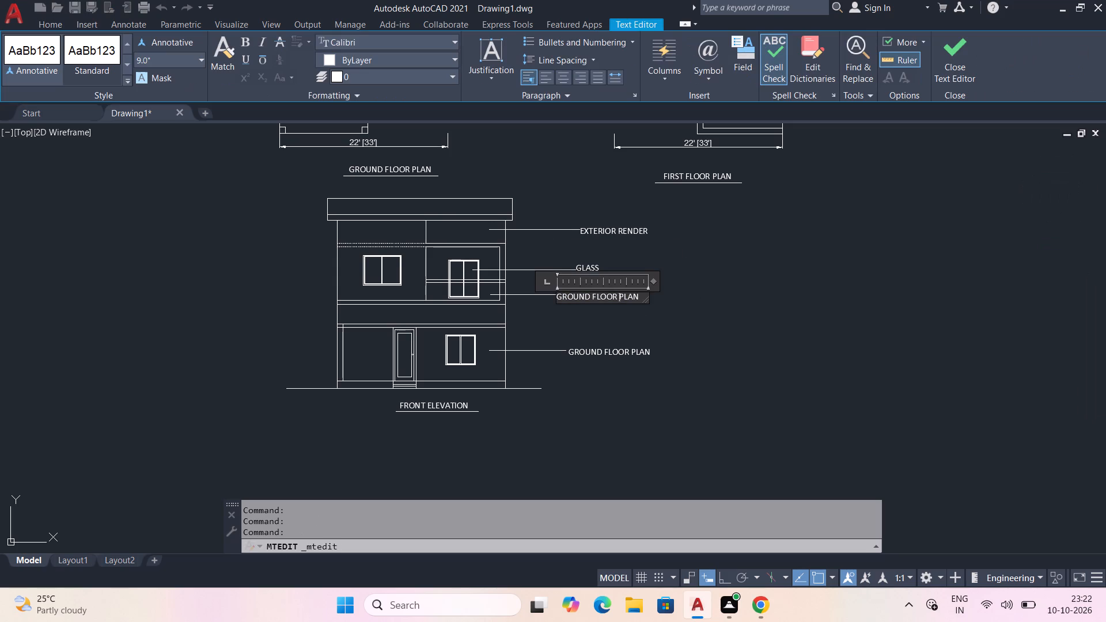
{"action": "key", "text": "ctrl+a"}
{"action": "key", "text": "BackSpace"}
{"action": "type", "text": "SIMPLE"}
{"action": "key", "text": "space"}
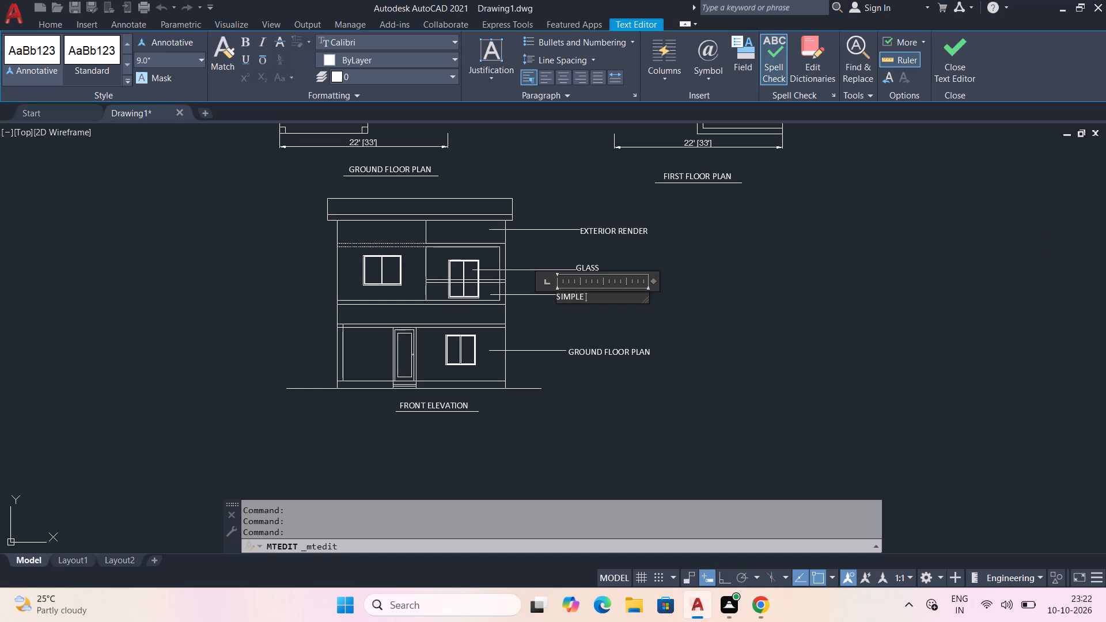
{"action": "type", "text": "BA"}
{"action": "key", "text": "l"}
{"action": "type", "text": "CONY"}
{"action": "key", "text": "space"}
{"action": "type", "text": "RAILING"}
{"action": "left_click", "coordinate": [665, 306]}
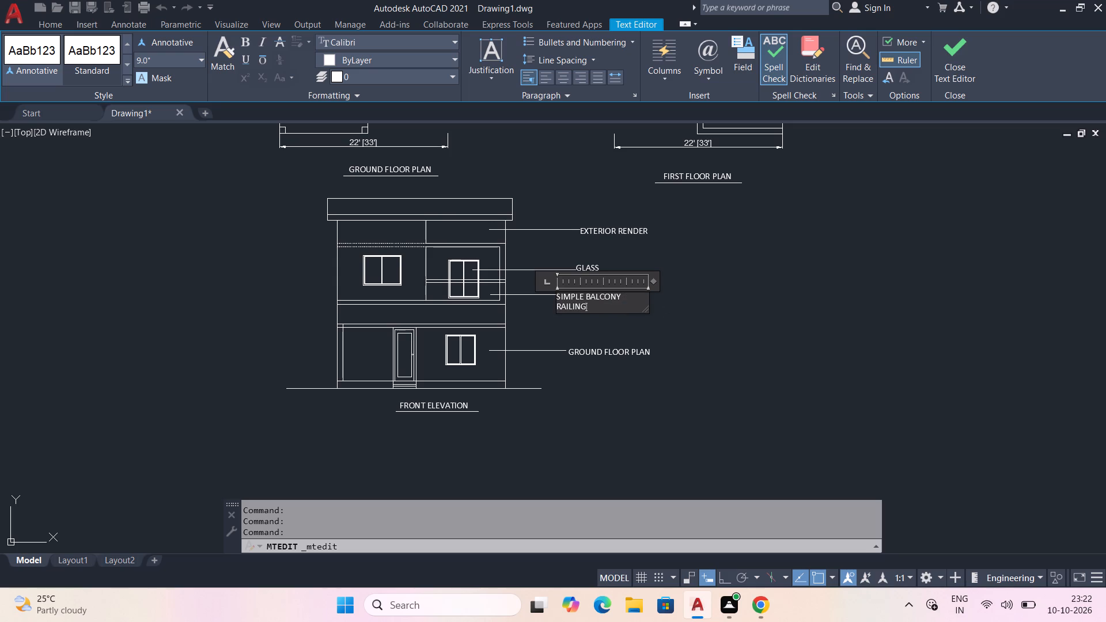
Change the copied GROUND FLOOR PLAN label on the front elevation's lowest leader line to EXTERIOR RENDER.
{"action": "double_click", "coordinate": [623, 355]}
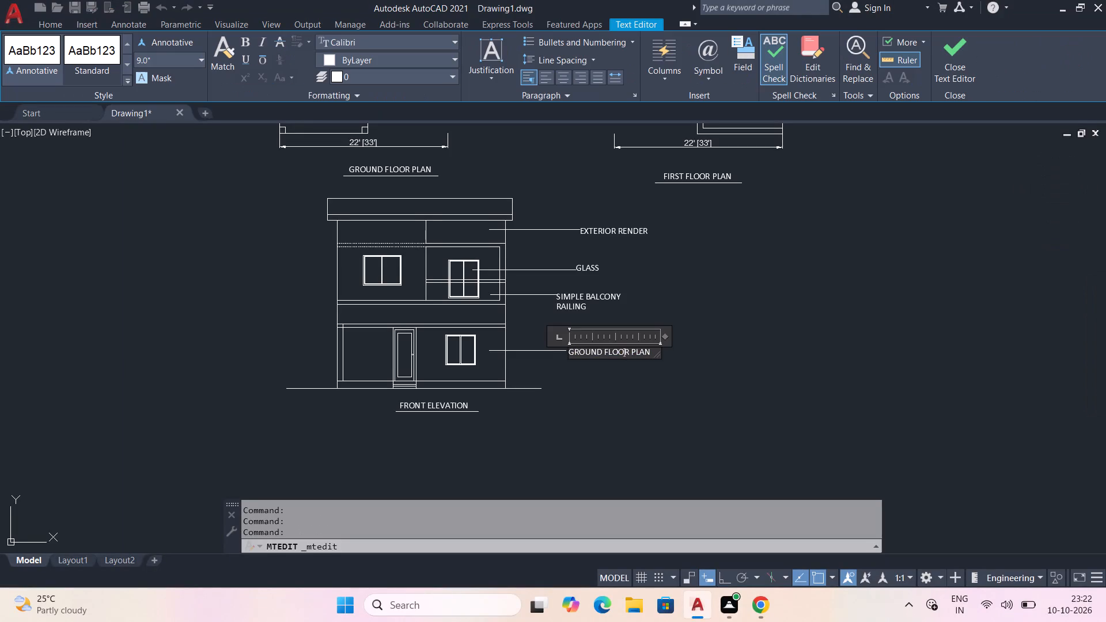
{"action": "key", "text": "ctrl+a"}
{"action": "key", "text": "BackSpace"}
{"action": "type", "text": "EX"}
{"action": "key", "text": "t"}
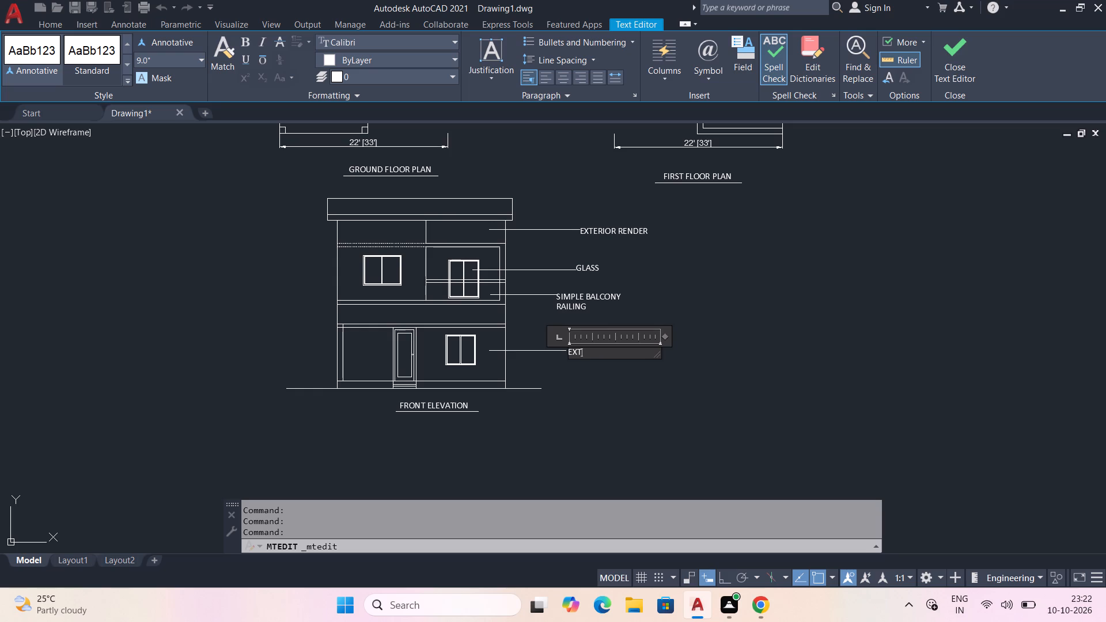
{"action": "type", "text": "ERIO"}
{"action": "key", "text": "r"}
{"action": "key", "text": "space"}
{"action": "type", "text": "RENDER"}
{"action": "key", "text": "Return"}
{"action": "left_click", "coordinate": [738, 343]}
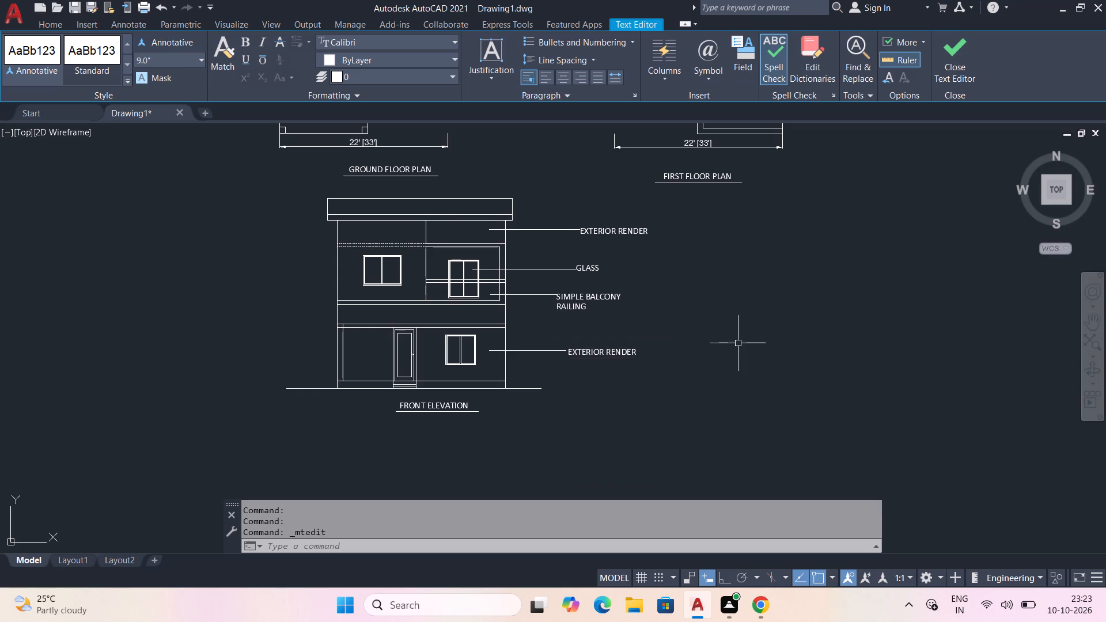
Turn on command history logging with LOGFILEON.
{"action": "scroll", "coordinate": [695, 392], "scroll_direction": "down", "scroll_amount": 4}
{"action": "scroll", "coordinate": [681, 386], "scroll_direction": "up", "scroll_amount": 2}
{"action": "scroll", "coordinate": [765, 385], "scroll_direction": "up", "scroll_amount": 1}
{"action": "middle_click_drag", "start_coordinate": [765, 385], "coordinate": [672, 404]}
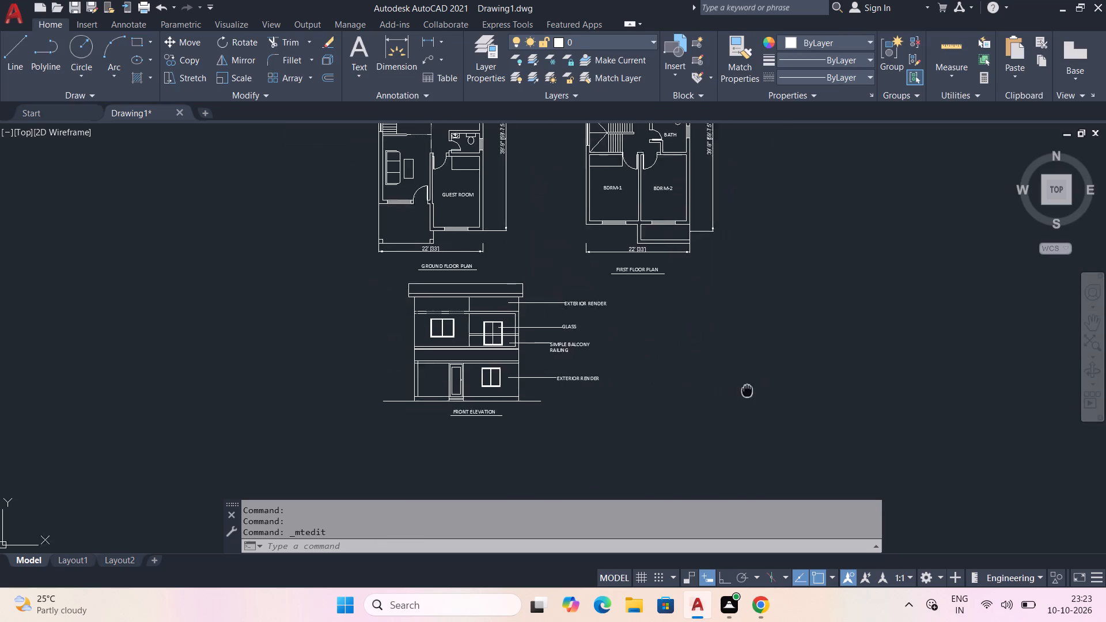
{"action": "middle_click_drag", "start_coordinate": [672, 404], "coordinate": [682, 393]}
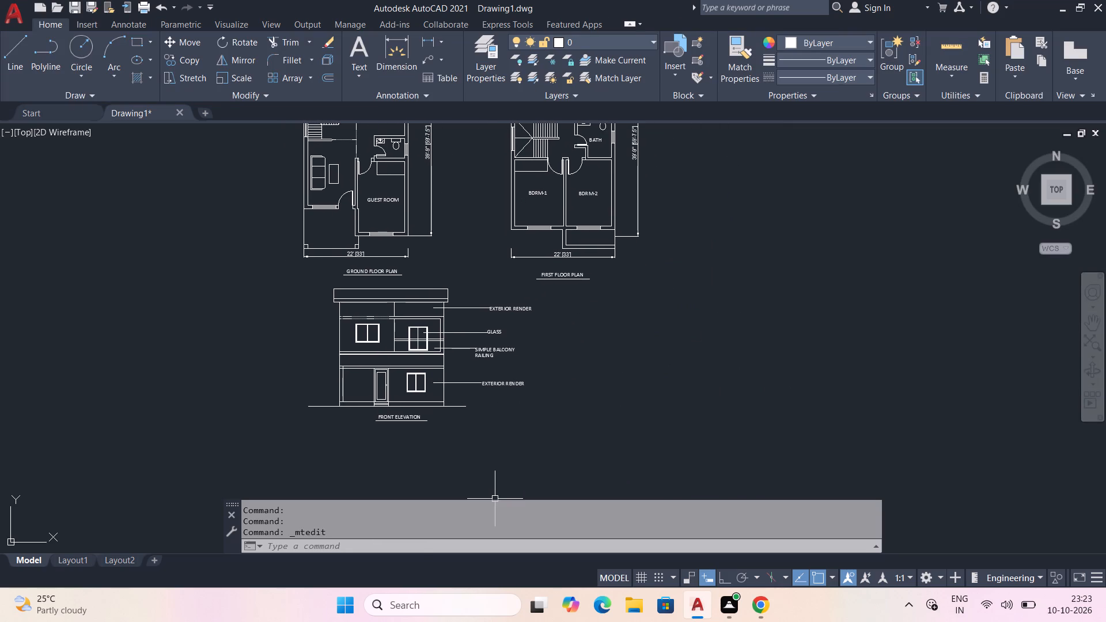
{"action": "left_click", "coordinate": [421, 551]}
{"action": "type", "text": "LOGFIL"}
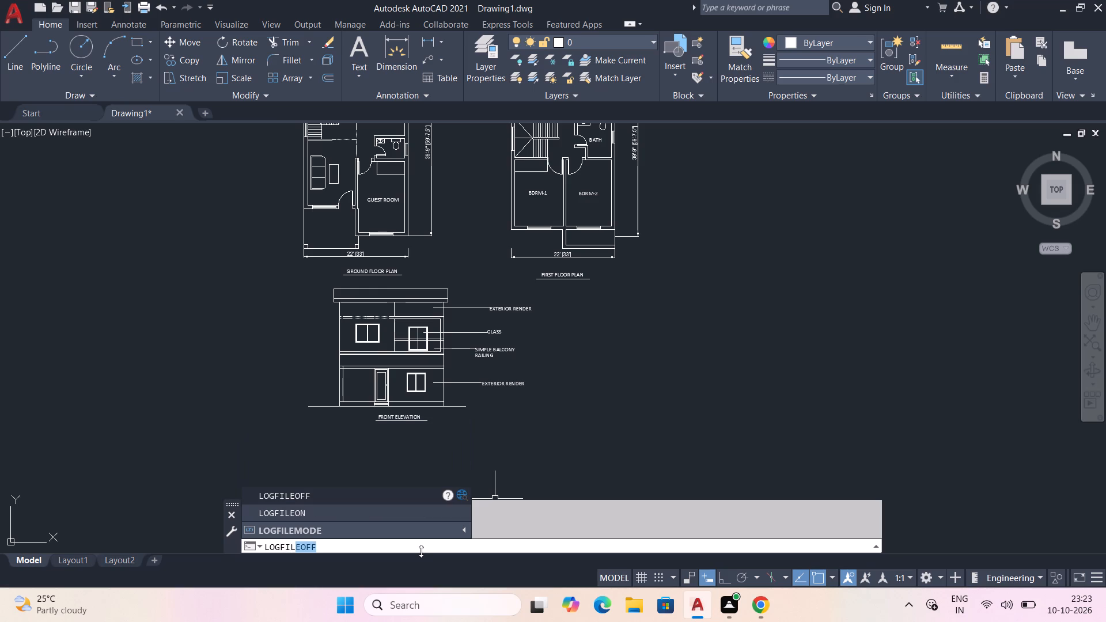
{"action": "type", "text": "EON"}
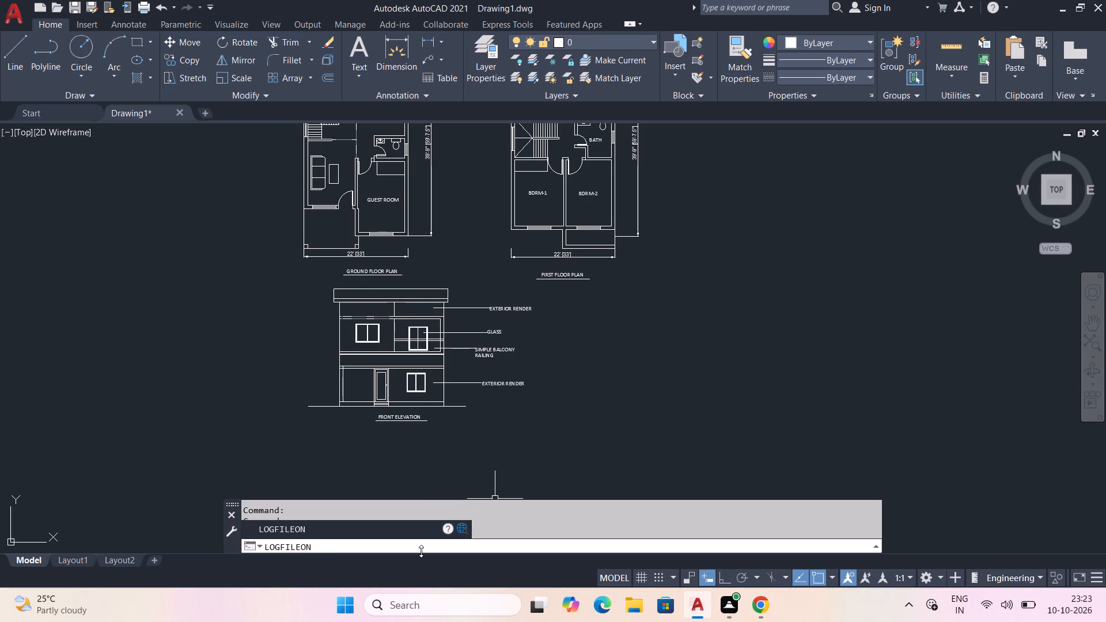
{"action": "key", "text": "Return"}
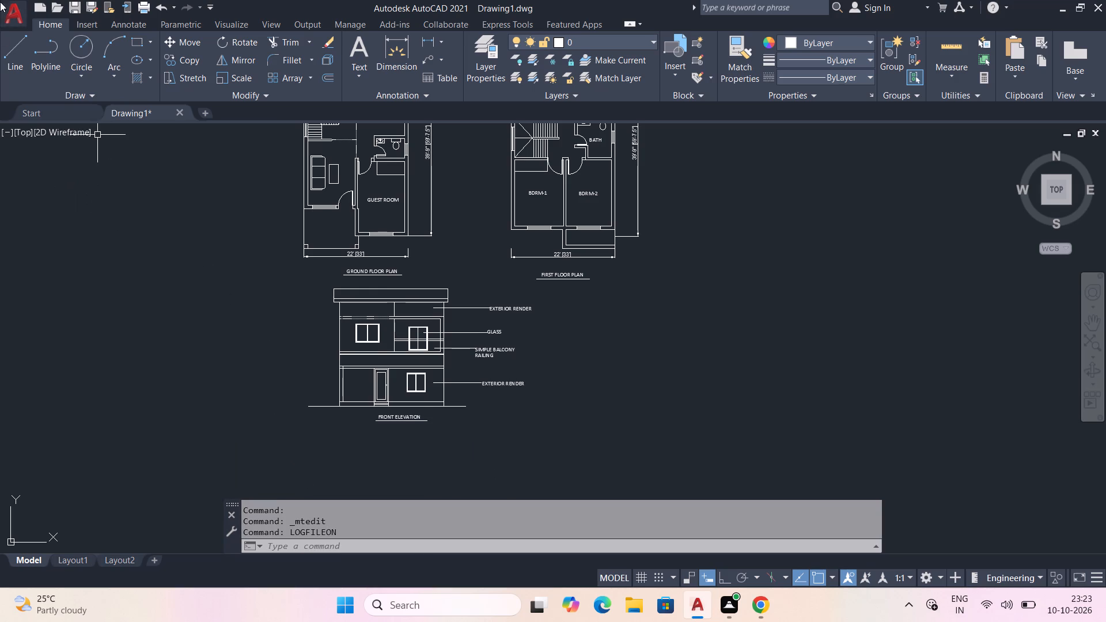
Save the drawing in Documents under the new name G+1 PLN AND ELEVATION LOG ON.
{"action": "left_click", "coordinate": [14, 18]}
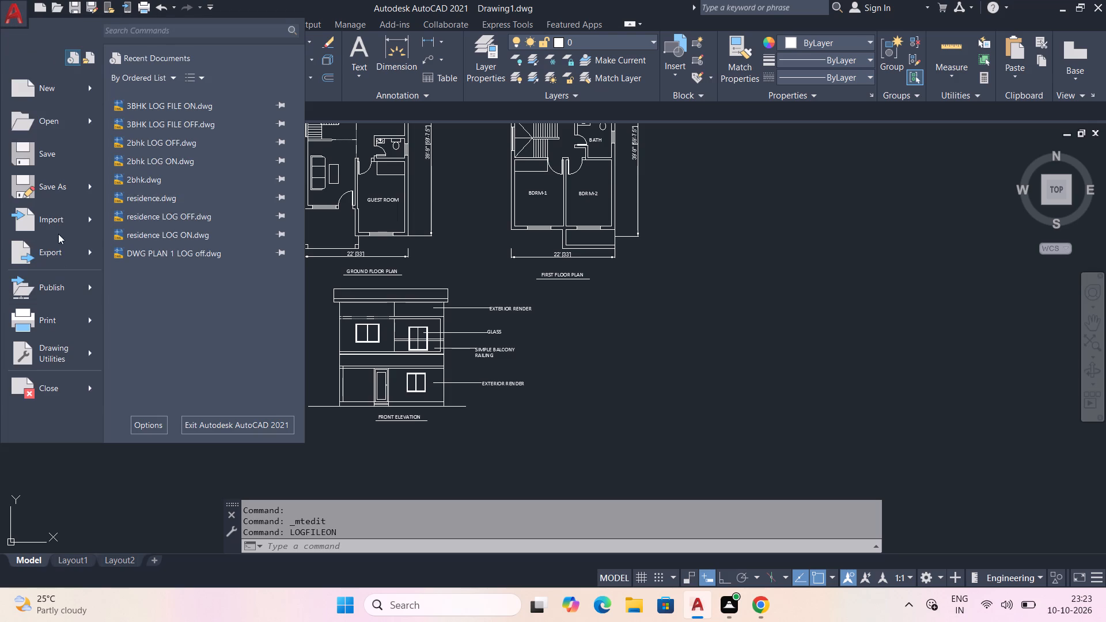
{"action": "left_click", "coordinate": [86, 186]}
{"action": "left_click", "coordinate": [203, 105]}
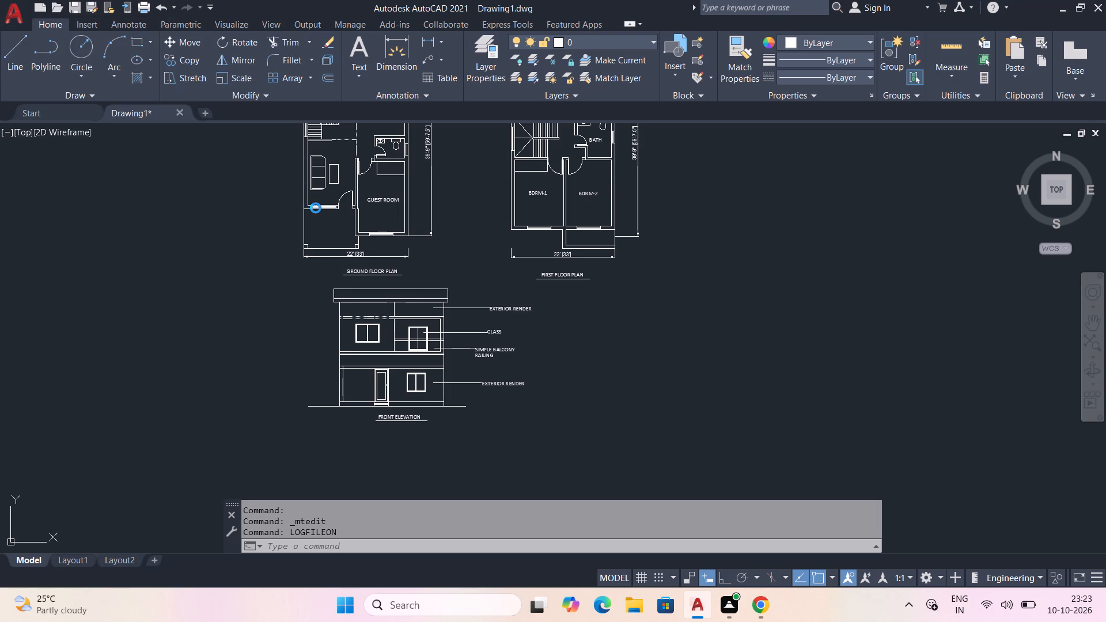
{"action": "left_click", "coordinate": [534, 435]}
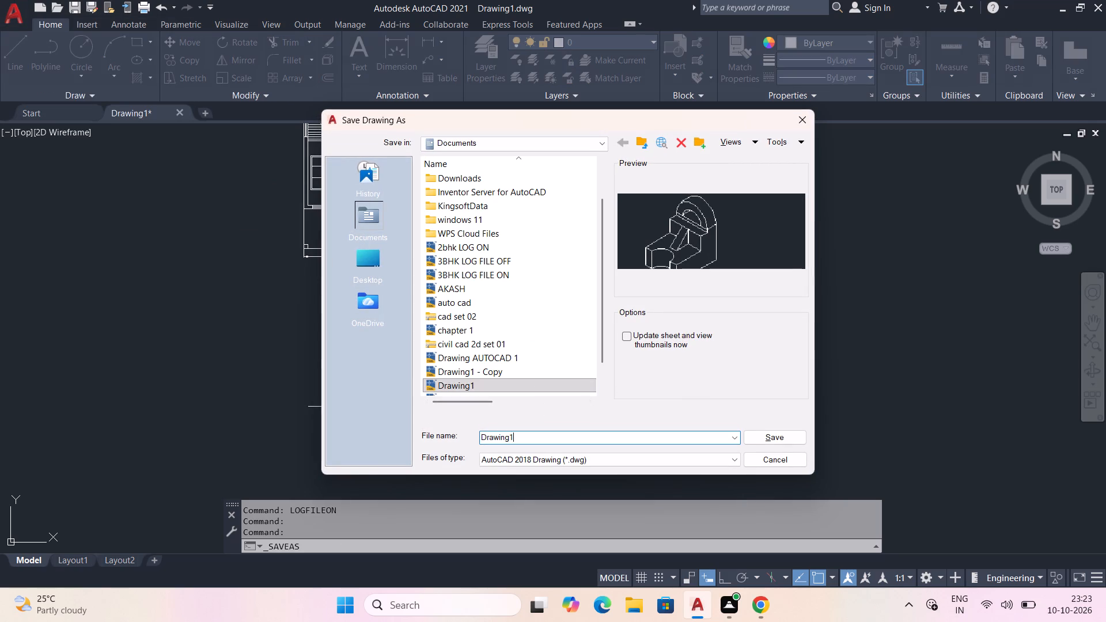
{"action": "key", "text": "BackSpace"}
{"action": "key", "text": "BackSpace"}
{"action": "key", "text": "BackSpace"}
{"action": "key", "text": "BackSpace"}
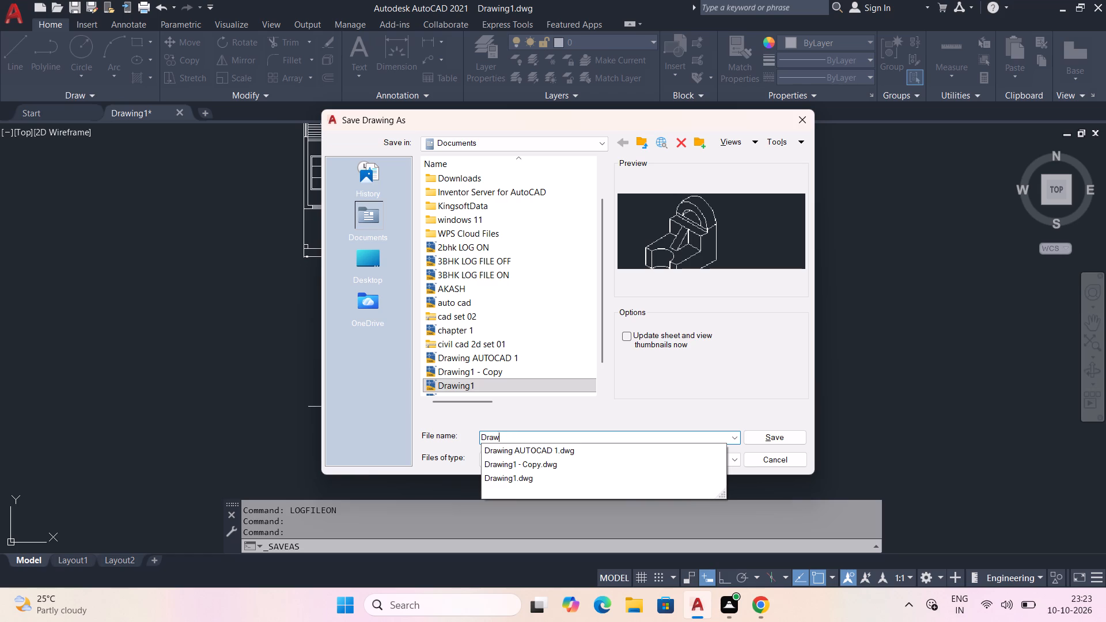
{"action": "key", "text": "BackSpace"}
{"action": "key", "text": "BackSpace"}
{"action": "key", "text": "BackSpace"}
{"action": "key", "text": "BackSpace"}
{"action": "key", "text": "BackSpace"}
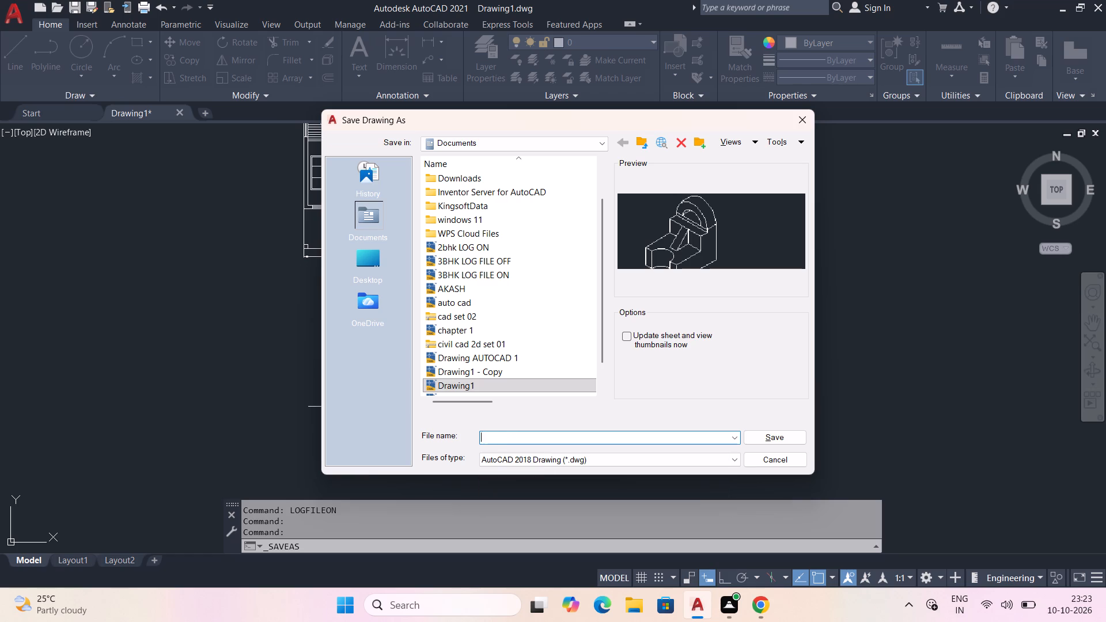
{"action": "key", "text": "g"}
{"action": "key", "text": "shift+plus"}
{"action": "key", "text": "1"}
{"action": "key", "text": "space"}
{"action": "type", "text": "PLN N"}
{"action": "key", "text": "BackSpace"}
{"action": "type", "text": "AND"}
{"action": "key", "text": "space"}
{"action": "type", "text": "EK"}
{"action": "key", "text": "BackSpace"}
{"action": "type", "text": "LEVATION"}
{"action": "key", "text": "space"}
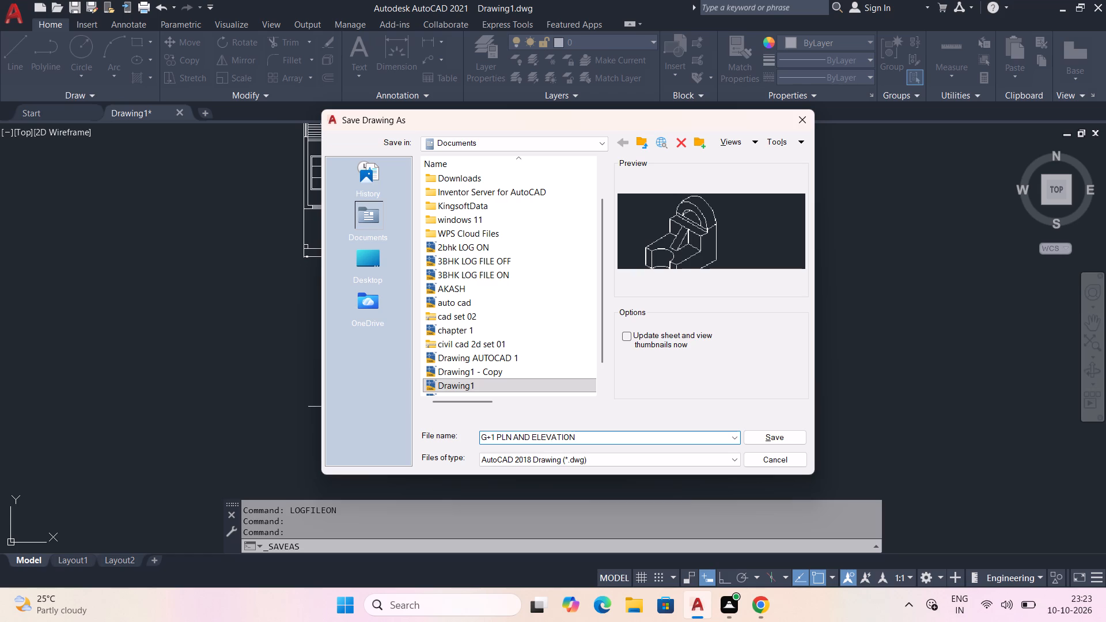
{"action": "type", "text": "LOF"}
{"action": "key", "text": "BackSpace"}
{"action": "type", "text": "G ON"}
{"action": "left_click", "coordinate": [775, 438]}
Turn off command history logging with LOGFILEOFF.
{"action": "scroll", "coordinate": [657, 423], "scroll_direction": "down", "scroll_amount": 1}
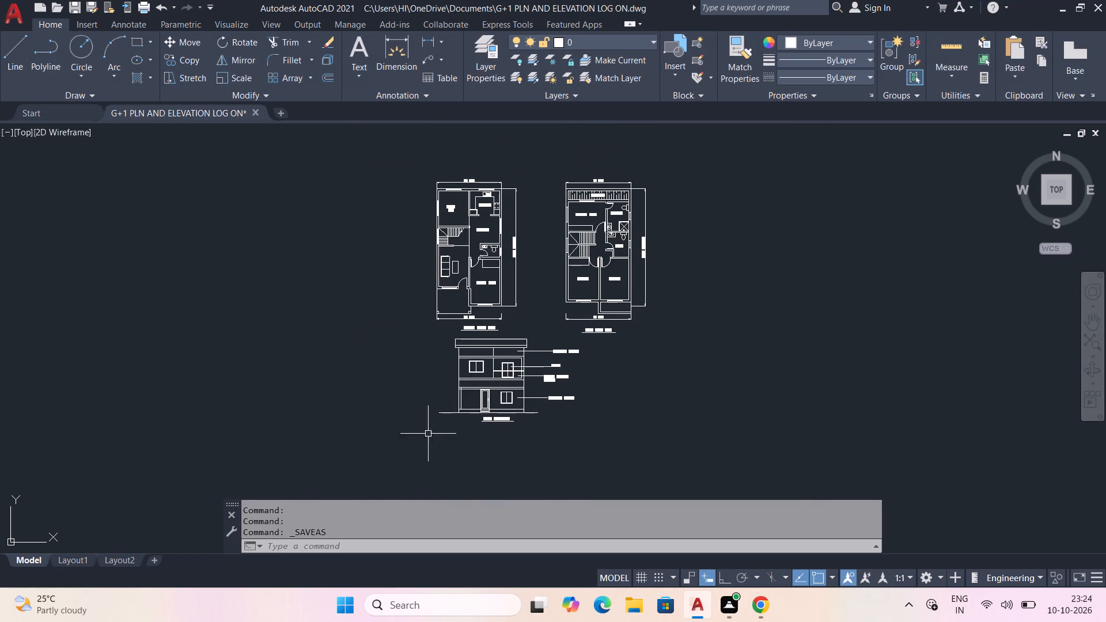
{"action": "left_click", "coordinate": [366, 543]}
{"action": "type", "text": "LOGFILE"}
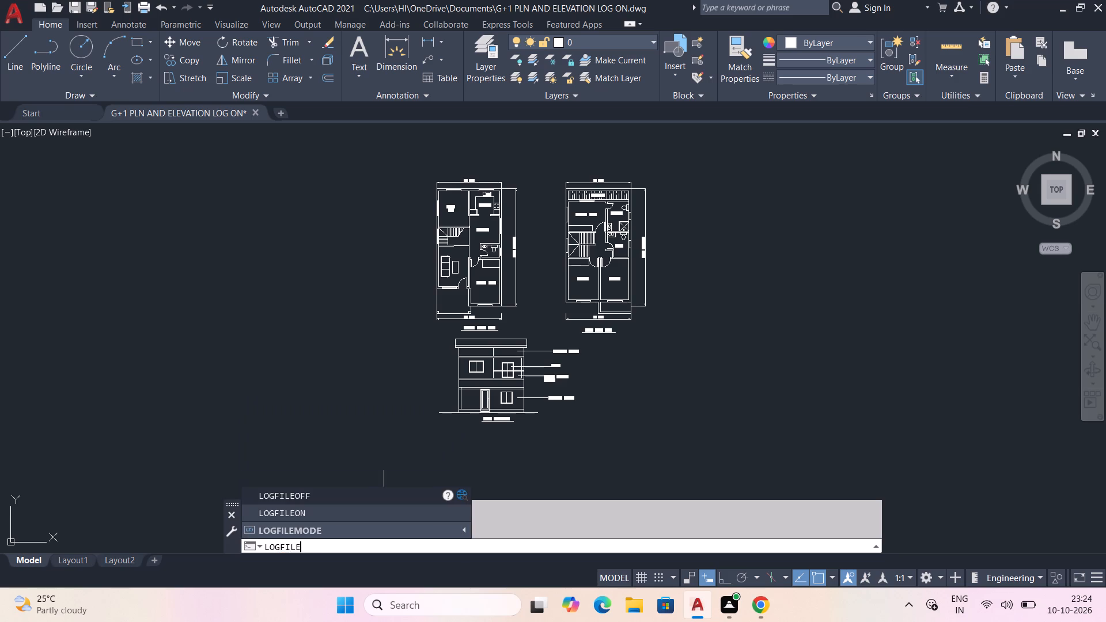
{"action": "key", "text": "space"}
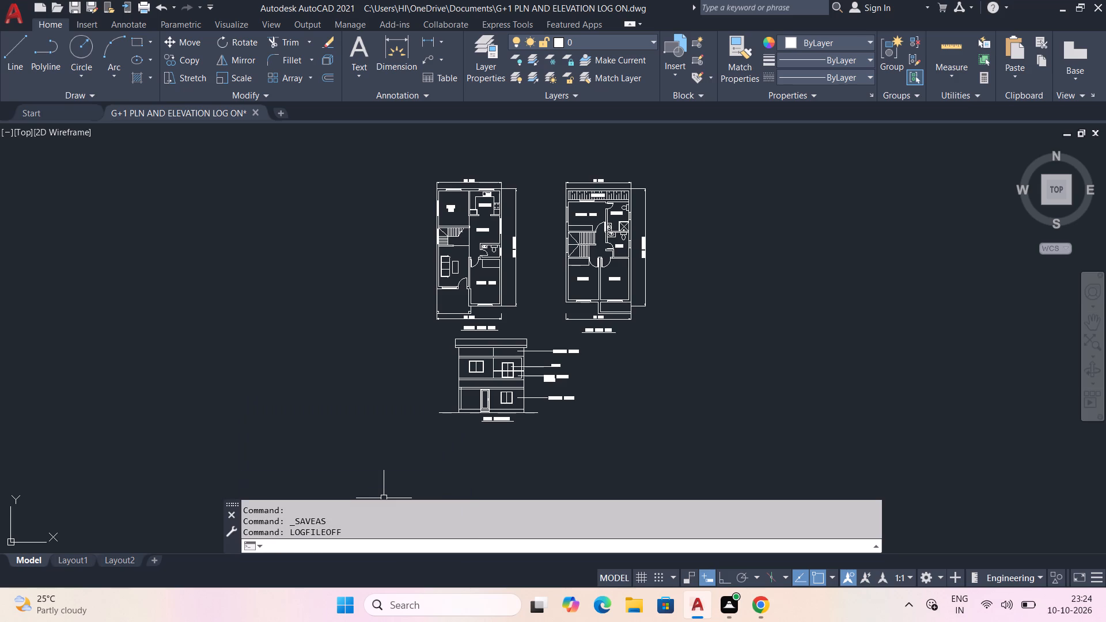
Save another copy of the drawing in Documents as G+1 PLN AND ELEVATION LOG OFF.
{"action": "left_click", "coordinate": [7, 18]}
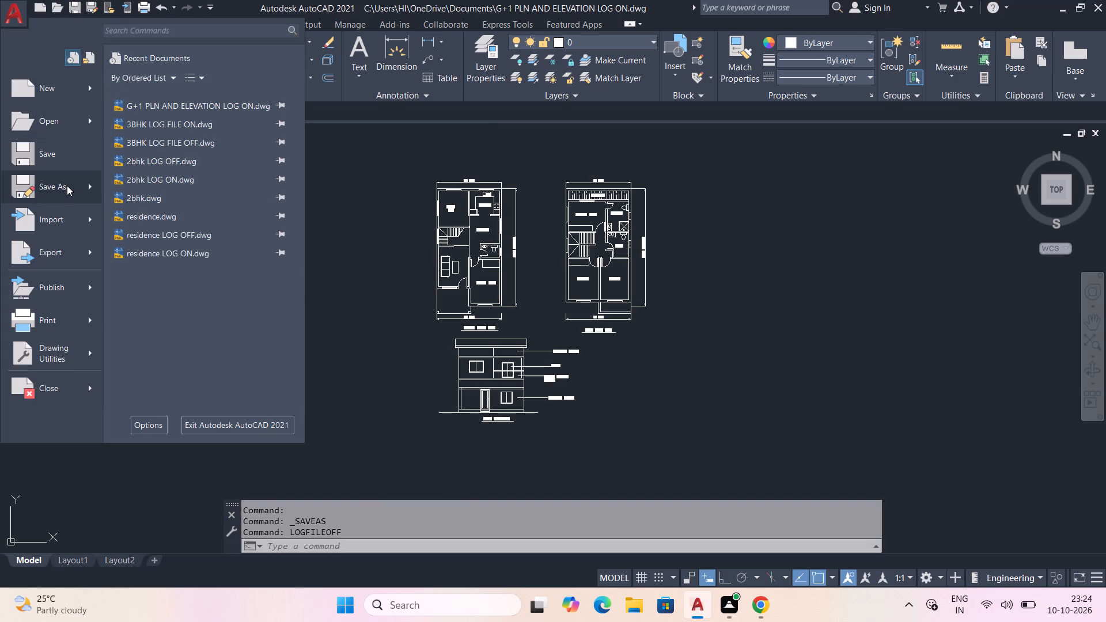
{"action": "left_click", "coordinate": [75, 186]}
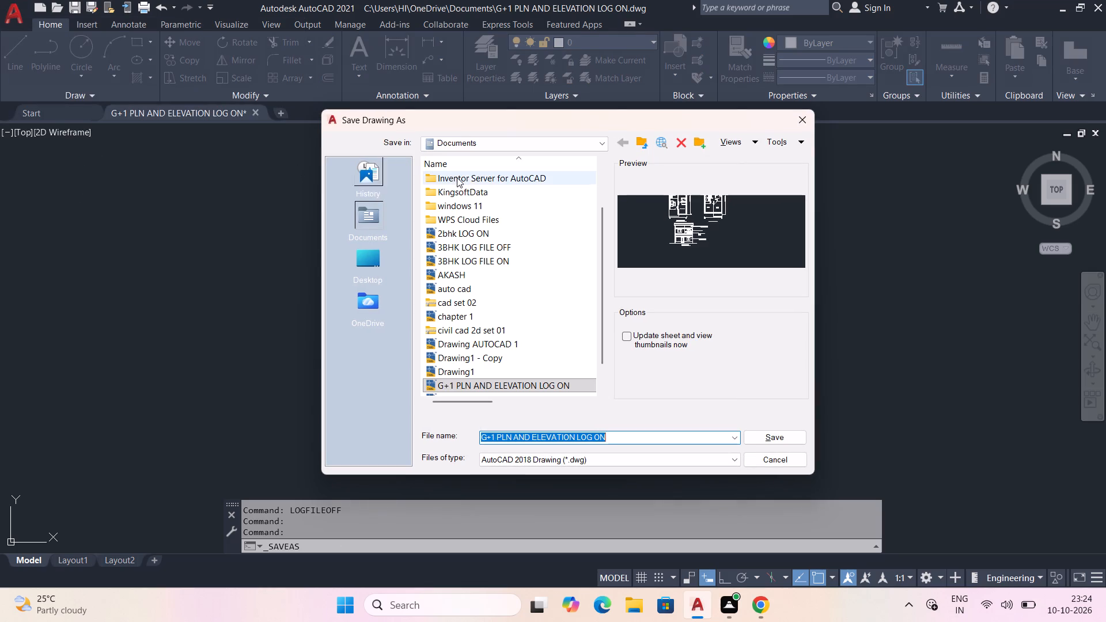
{"action": "left_click", "coordinate": [619, 436]}
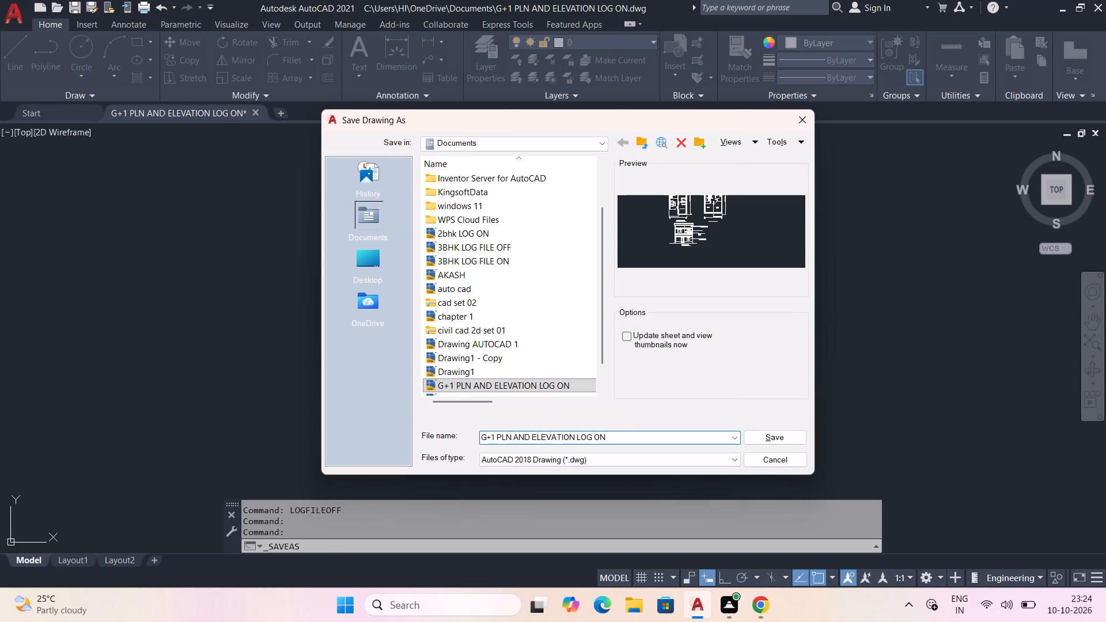
{"action": "left_click", "coordinate": [620, 434]}
{"action": "key", "text": "BackSpace"}
{"action": "type", "text": "FF"}
{"action": "left_click", "coordinate": [782, 437]}
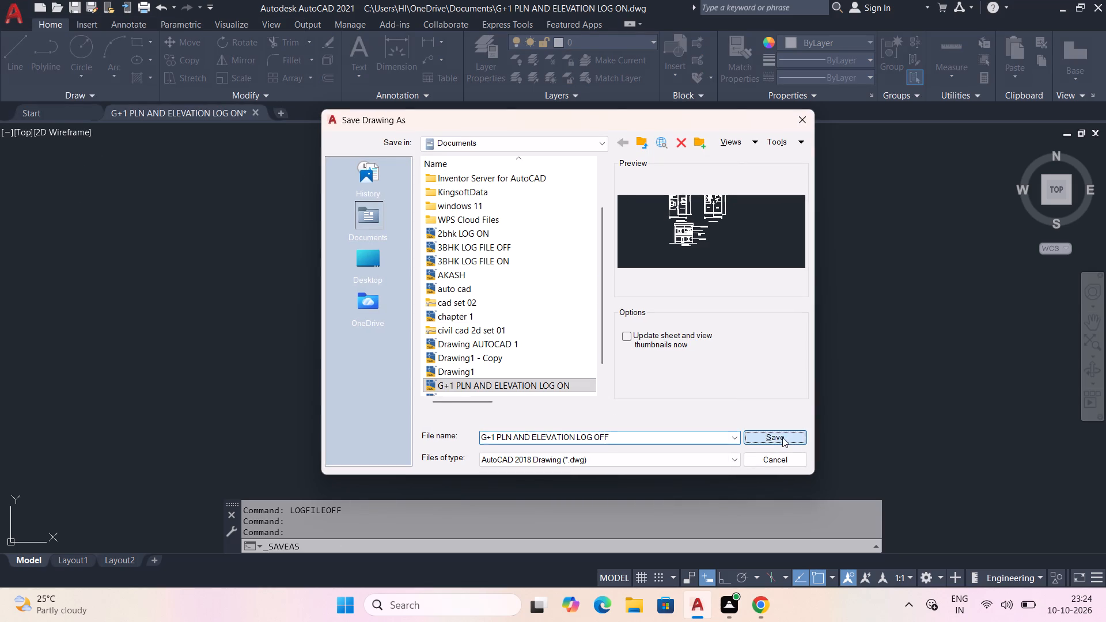
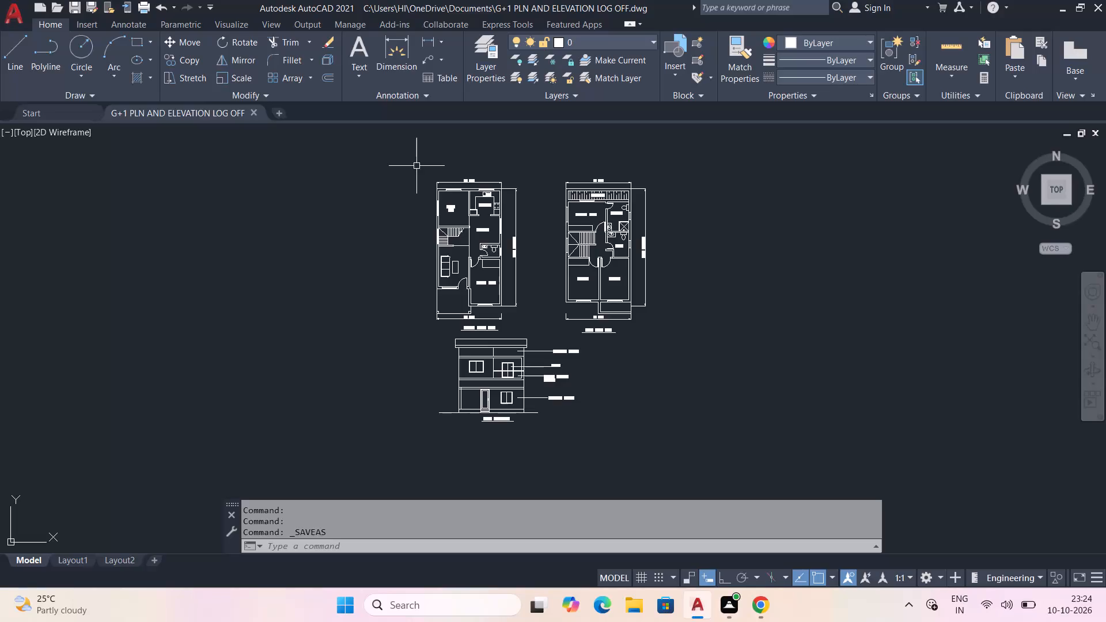
Set up a model plot with DWG To PDF.pc3, windowed around both floor plans and the front elevation, and centred on the sheet.
{"action": "key", "text": "ctrl+p"}
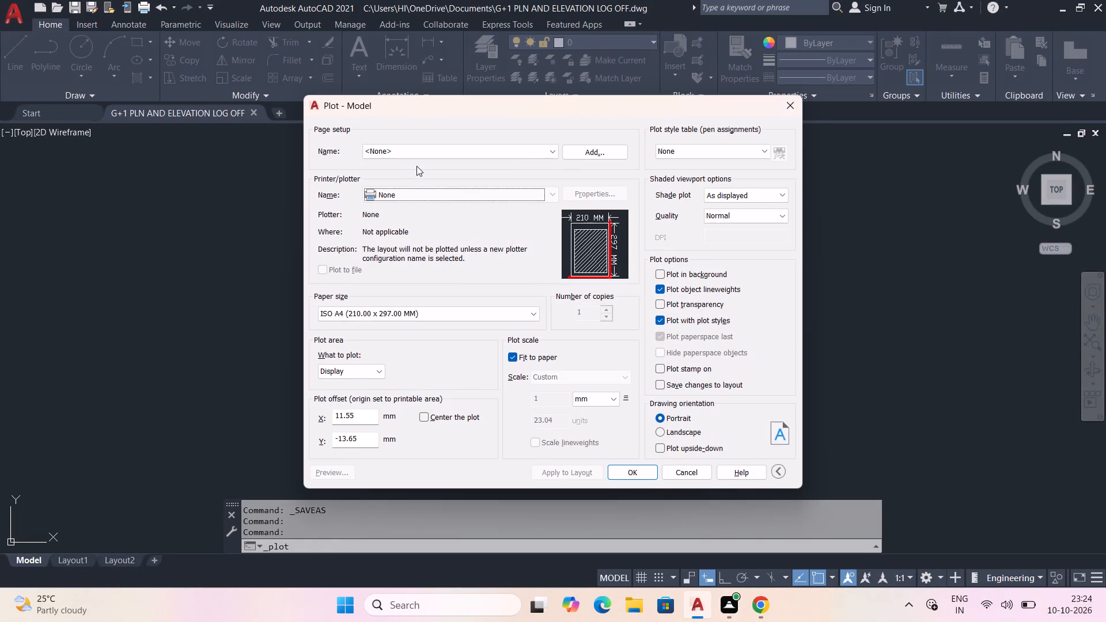
{"action": "left_click", "coordinate": [551, 195]}
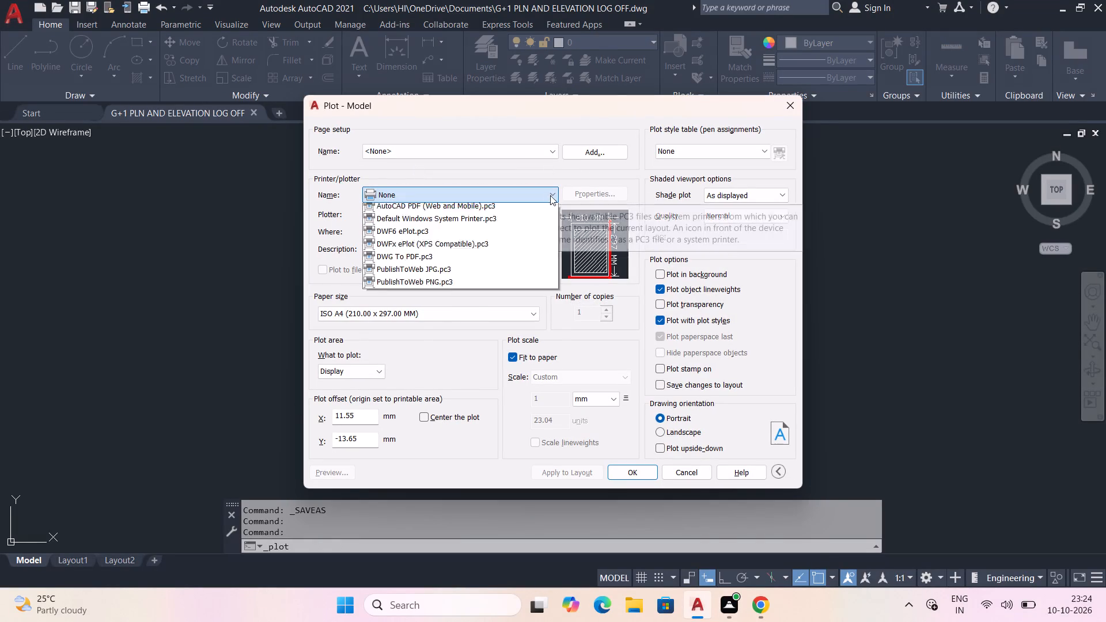
{"action": "left_click", "coordinate": [442, 326]}
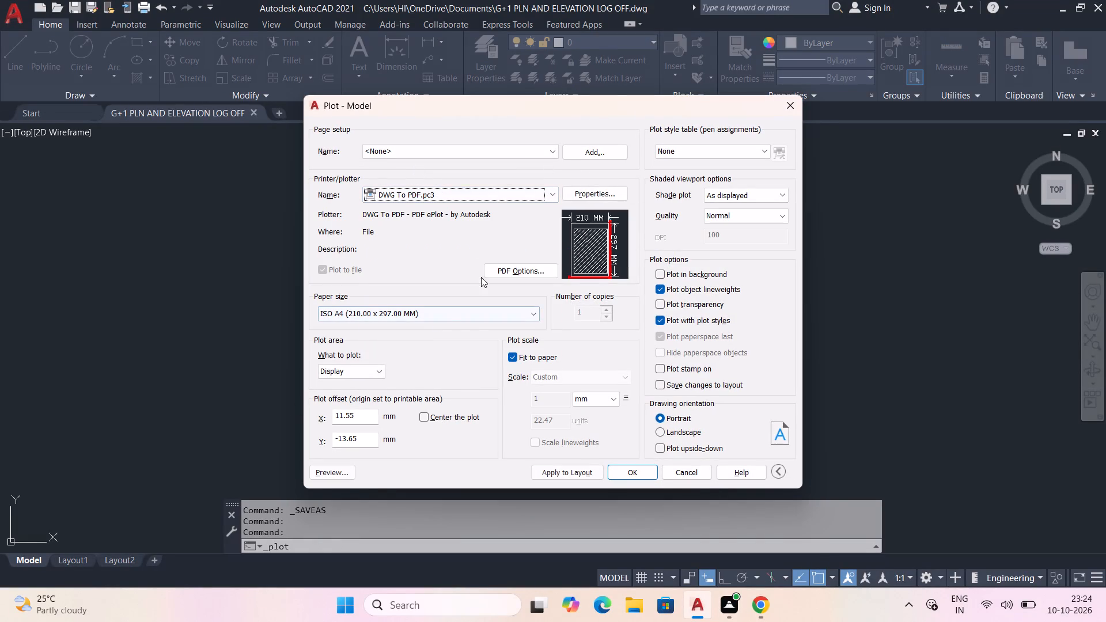
{"action": "left_click", "coordinate": [376, 371]}
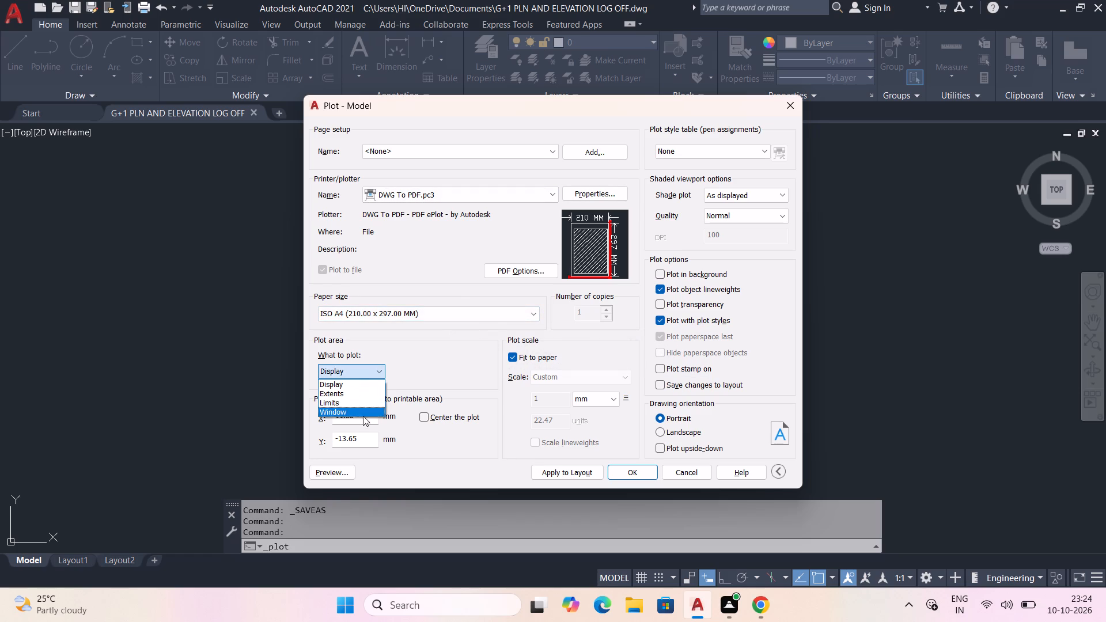
{"action": "left_click", "coordinate": [365, 411]}
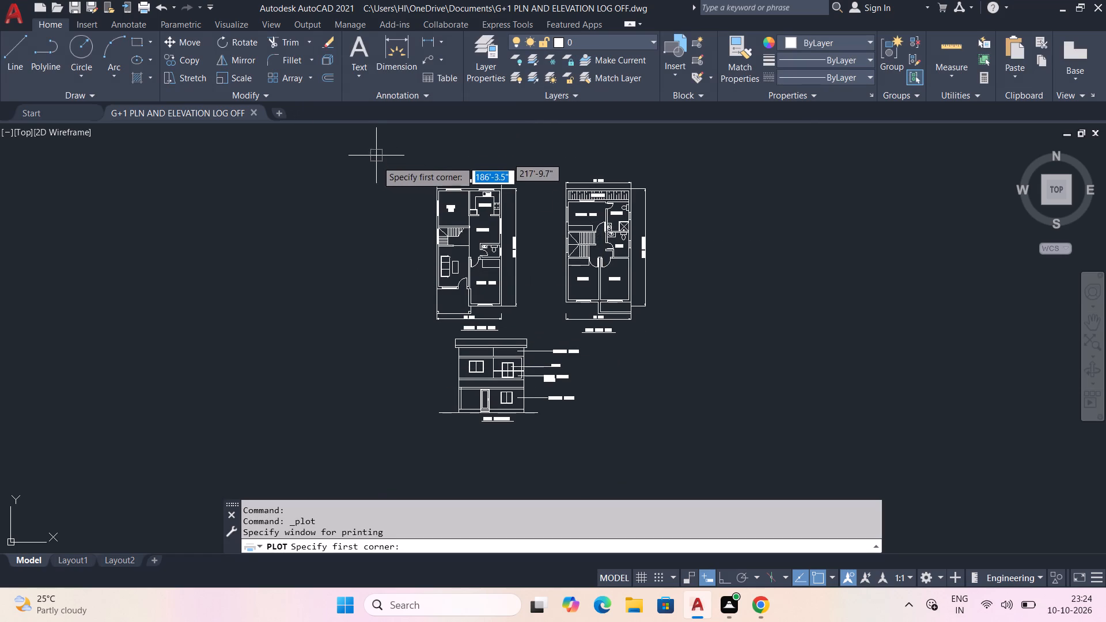
{"action": "left_click", "coordinate": [378, 162]}
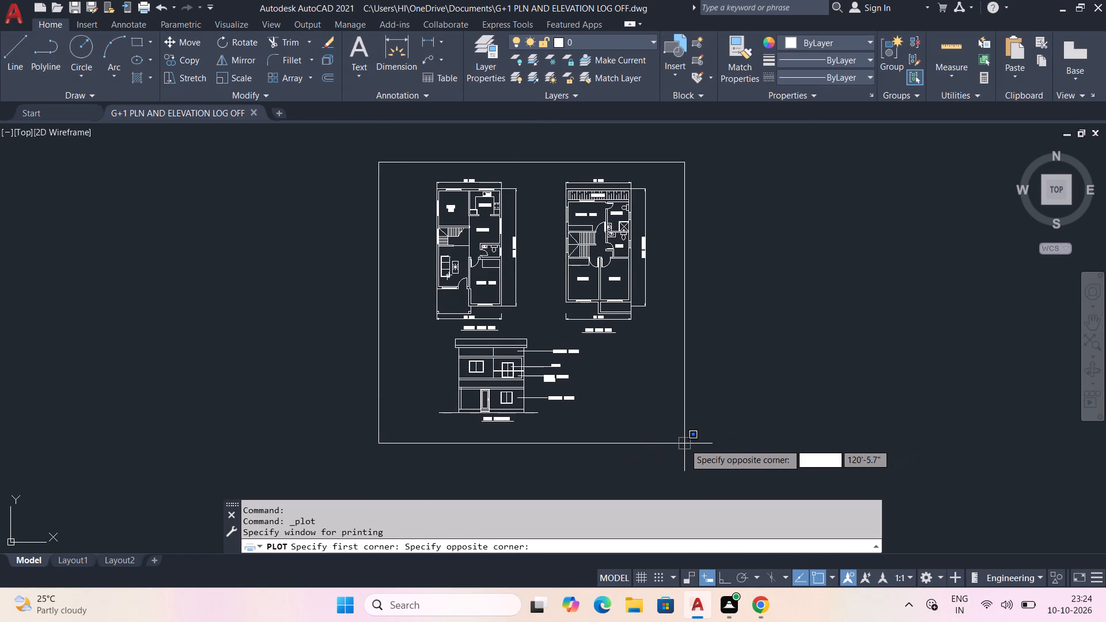
{"action": "left_click", "coordinate": [684, 443]}
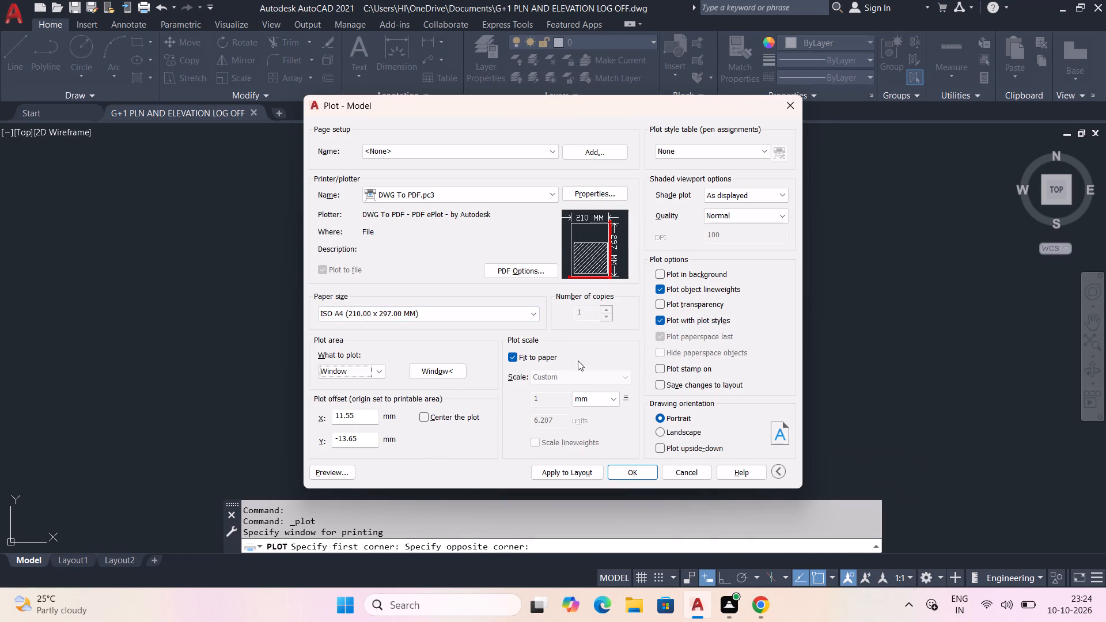
{"action": "left_click", "coordinate": [466, 420]}
Preview the plot, inspect the floor plans up close, and close the preview.
{"action": "left_click", "coordinate": [321, 468]}
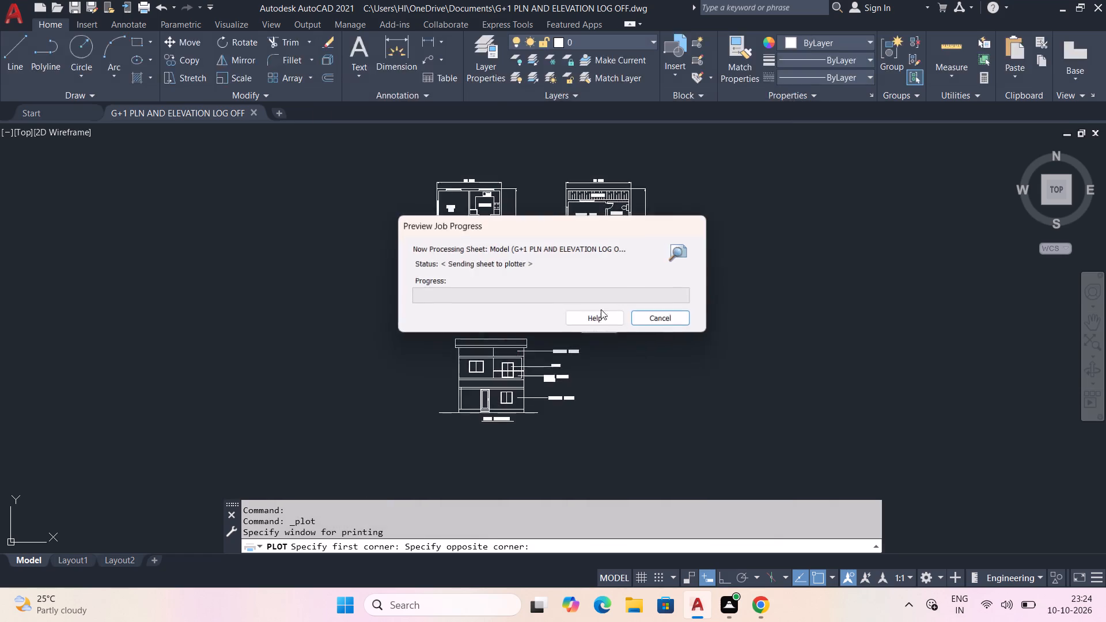
{"action": "scroll", "coordinate": [525, 288], "scroll_direction": "up", "scroll_amount": 3}
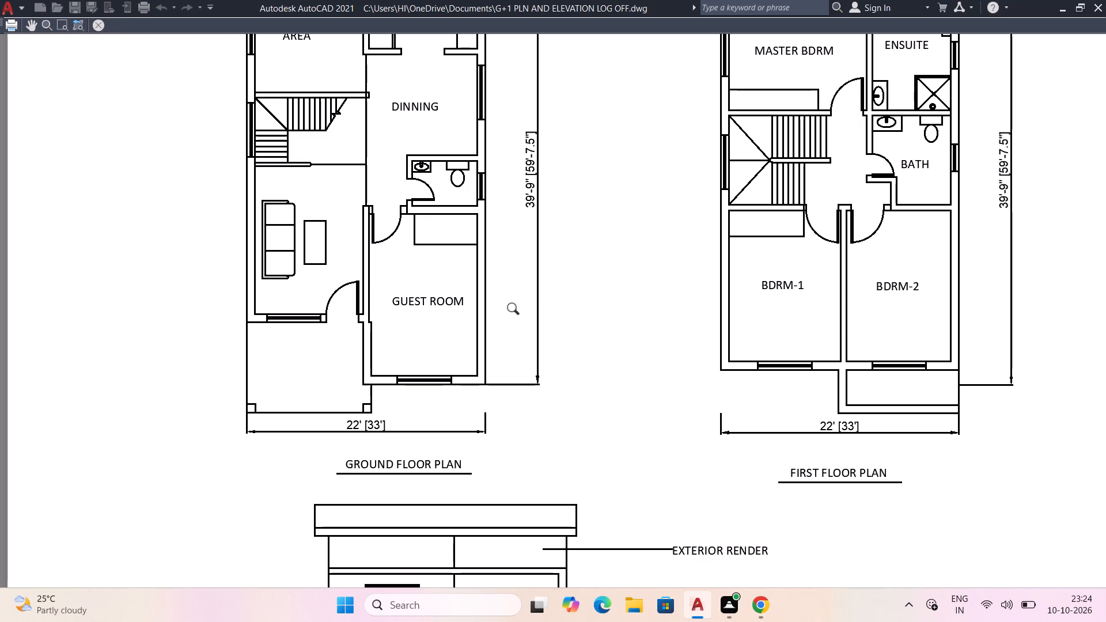
{"action": "scroll", "coordinate": [516, 312], "scroll_direction": "down", "scroll_amount": 1}
{"action": "scroll", "coordinate": [354, 232], "scroll_direction": "up", "scroll_amount": 3}
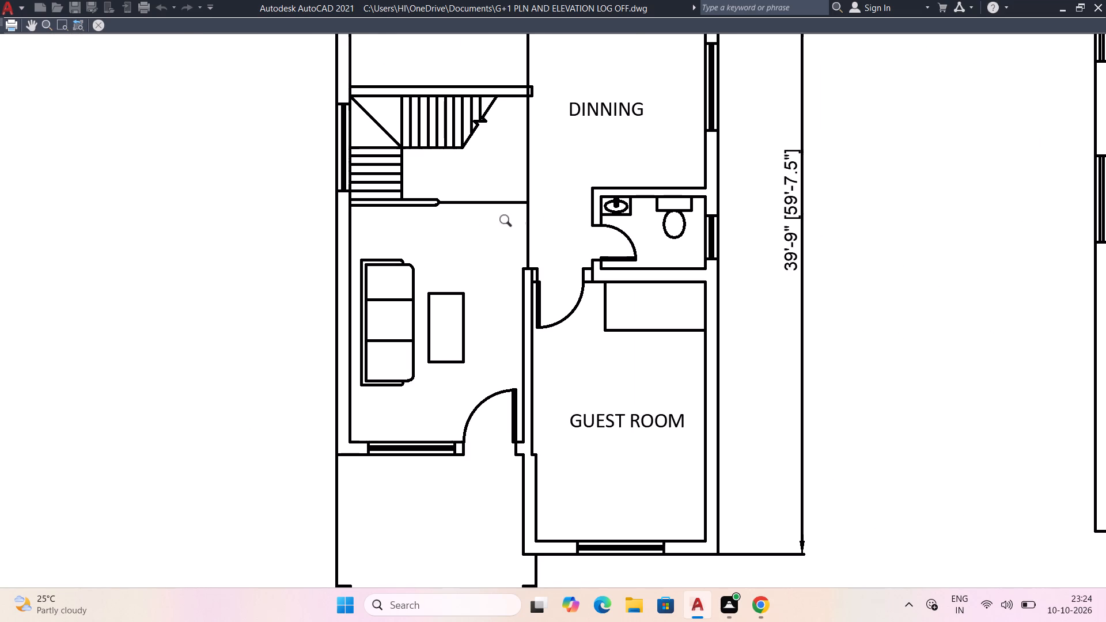
{"action": "scroll", "coordinate": [570, 213], "scroll_direction": "down", "scroll_amount": 2}
{"action": "middle_click_drag", "start_coordinate": [643, 233], "coordinate": [527, 274]}
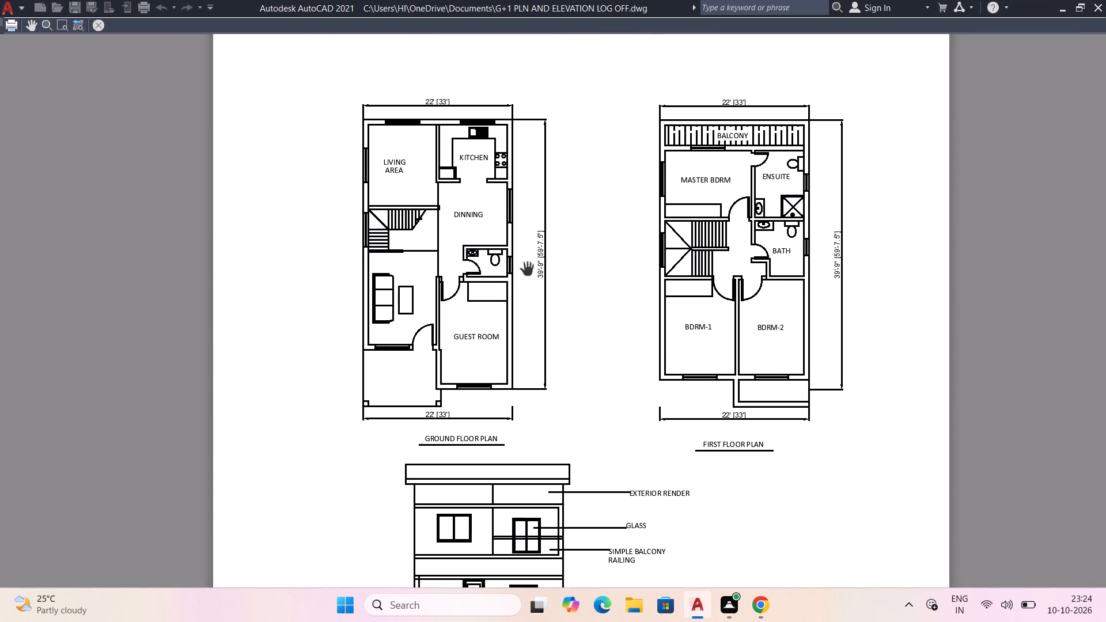
{"action": "left_click", "coordinate": [104, 25]}
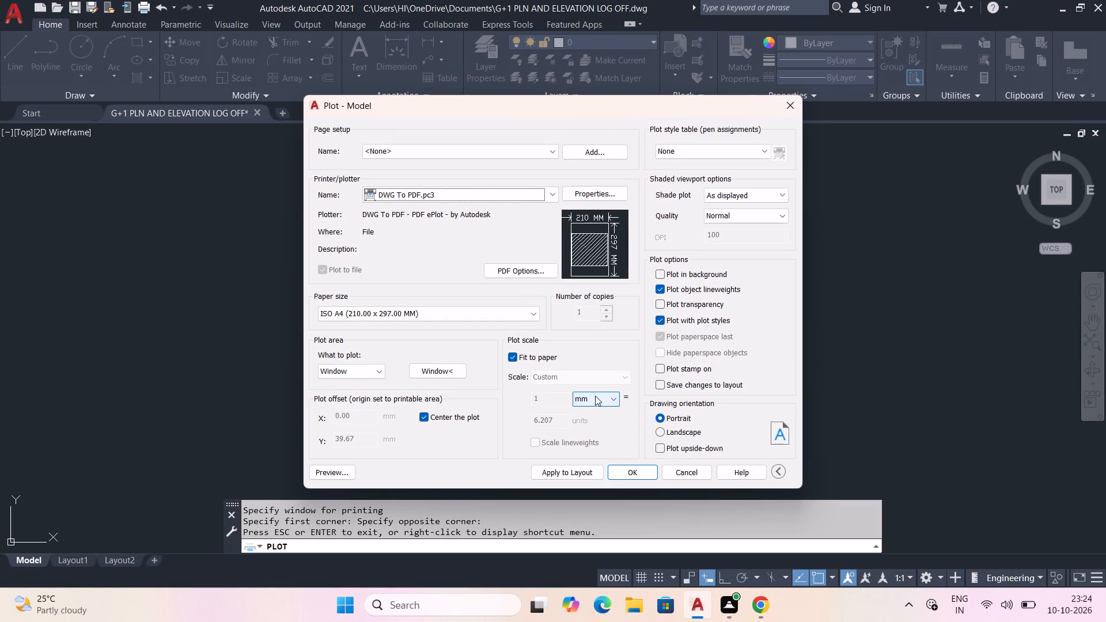
Plot the sheet to a PDF in Documents named G+1 PLN AND ELEVATION -Model.pdf.
{"action": "left_click", "coordinate": [619, 472]}
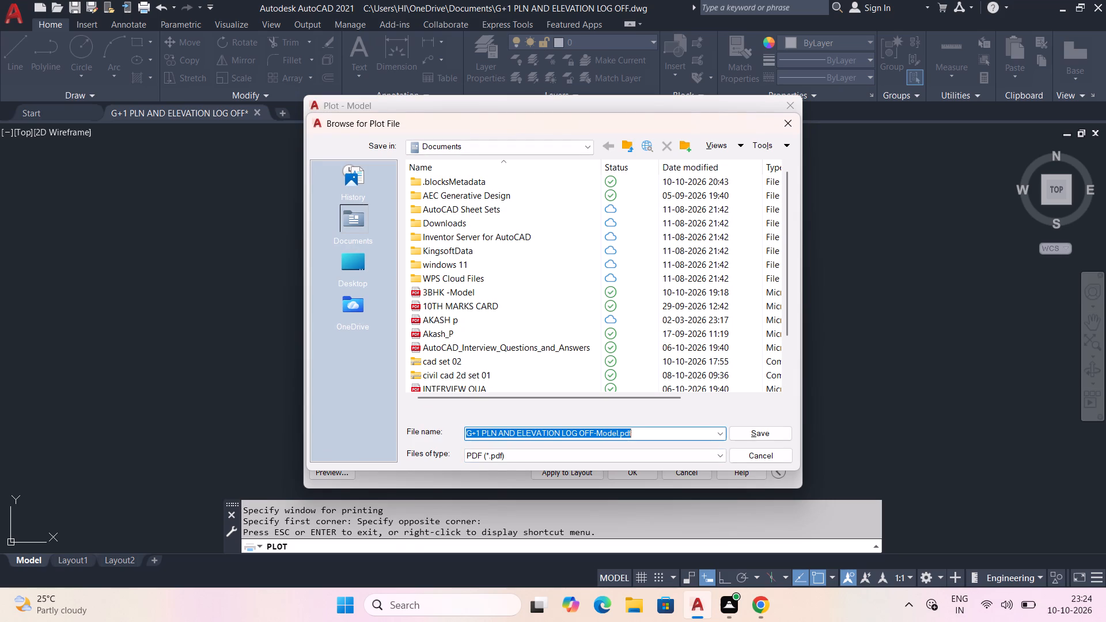
{"action": "left_click", "coordinate": [594, 434]}
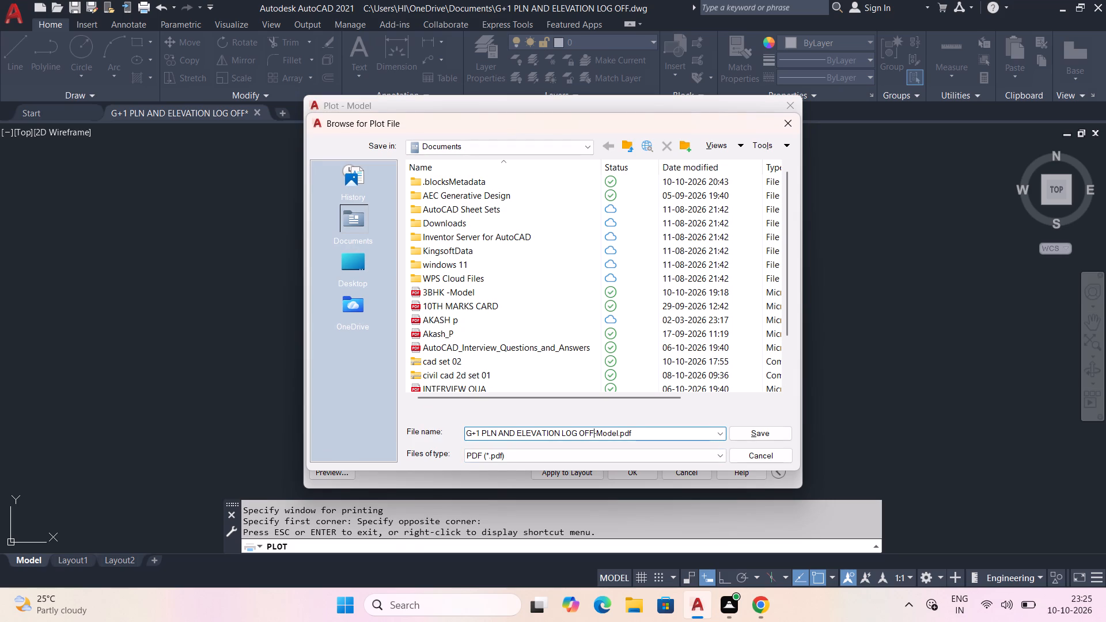
{"action": "key", "text": "BackSpace"}
{"action": "key", "text": "BackSpace"}
{"action": "key", "text": "BackSpace"}
{"action": "key", "text": "BackSpace"}
{"action": "key", "text": "BackSpace"}
{"action": "key", "text": "BackSpace"}
{"action": "key", "text": "BackSpace"}
{"action": "key", "text": "Return"}
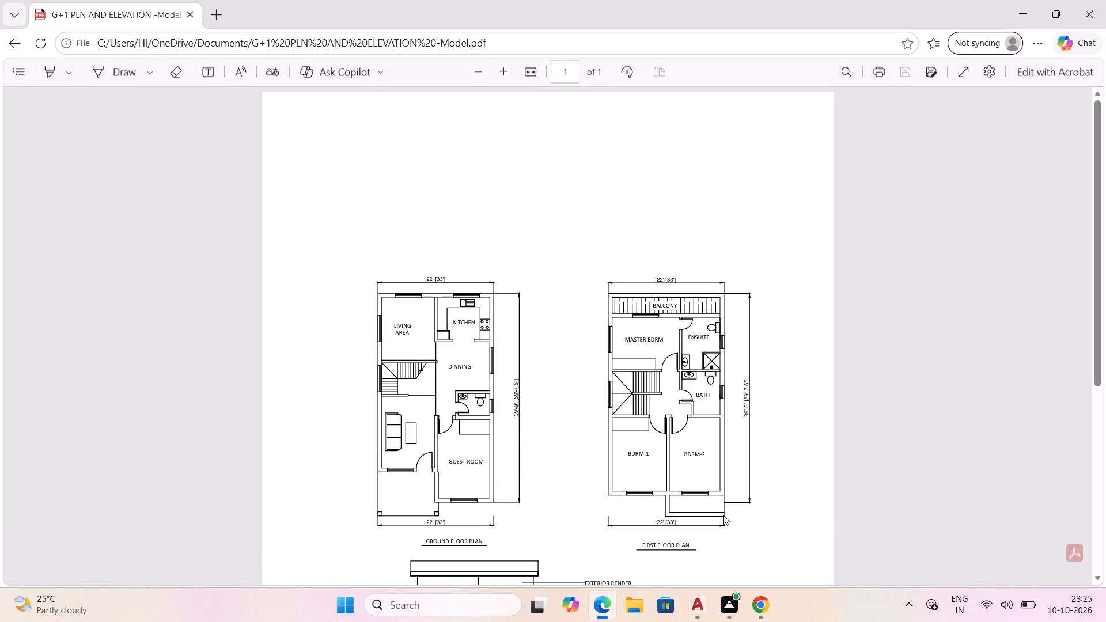
Check the plotted PDF in the browser down to the front elevation, and close it.
{"action": "scroll", "coordinate": [721, 511], "scroll_direction": "down", "scroll_amount": 4}
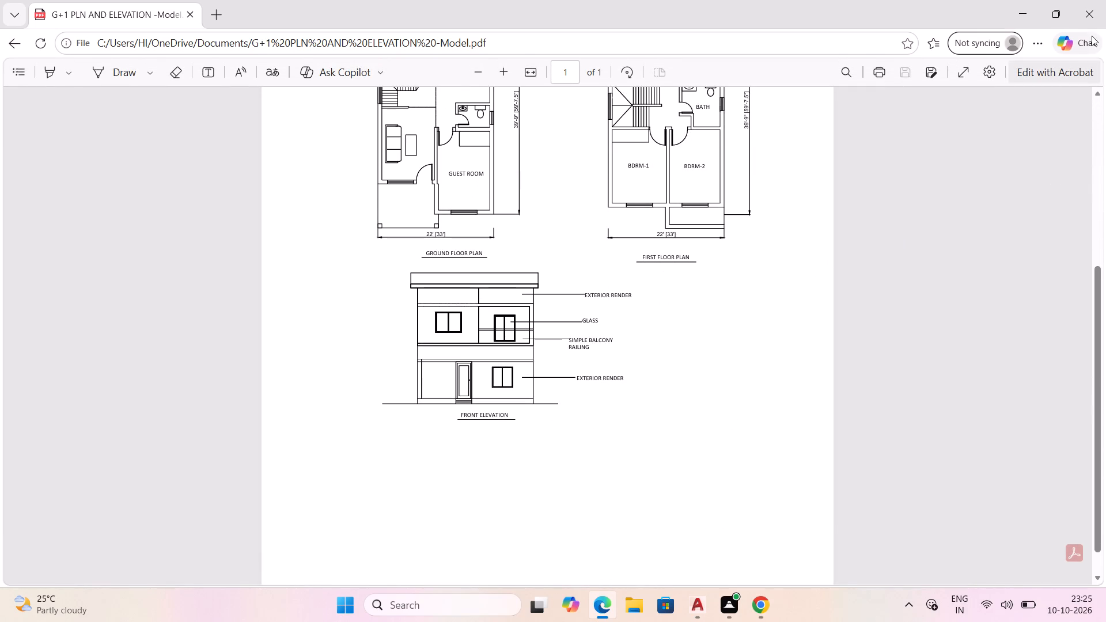
{"action": "left_click", "coordinate": [1093, 19]}
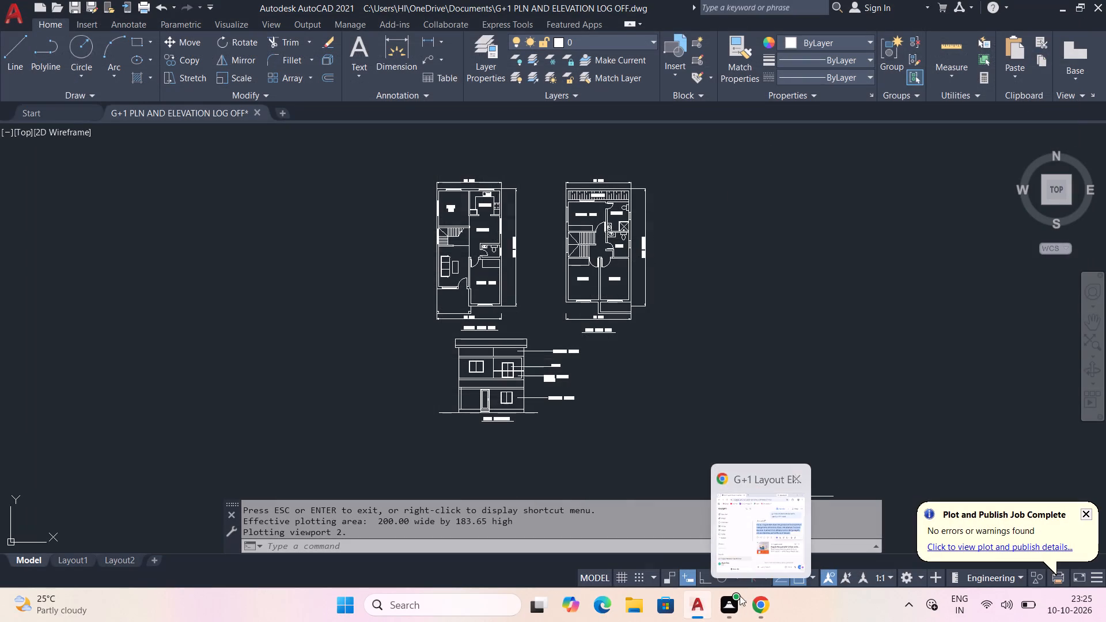